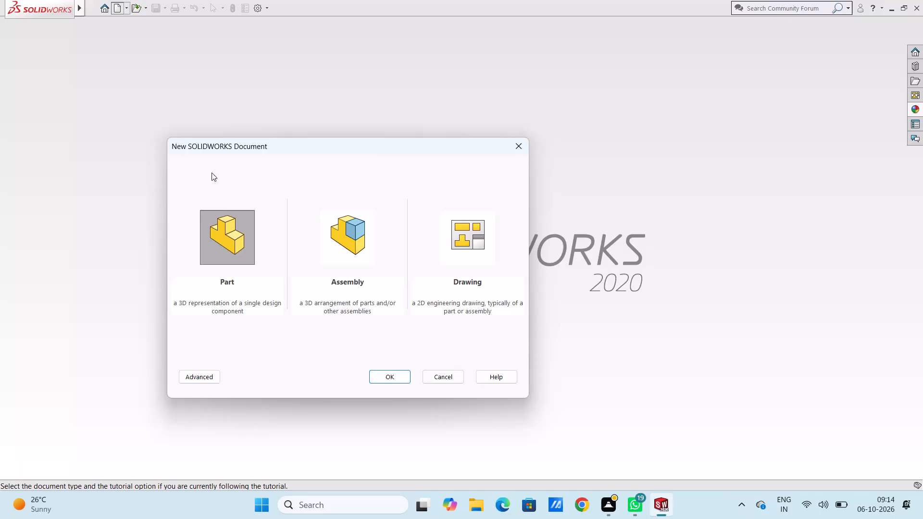
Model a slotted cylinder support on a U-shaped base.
Create a new part document.
left_click(384, 372)
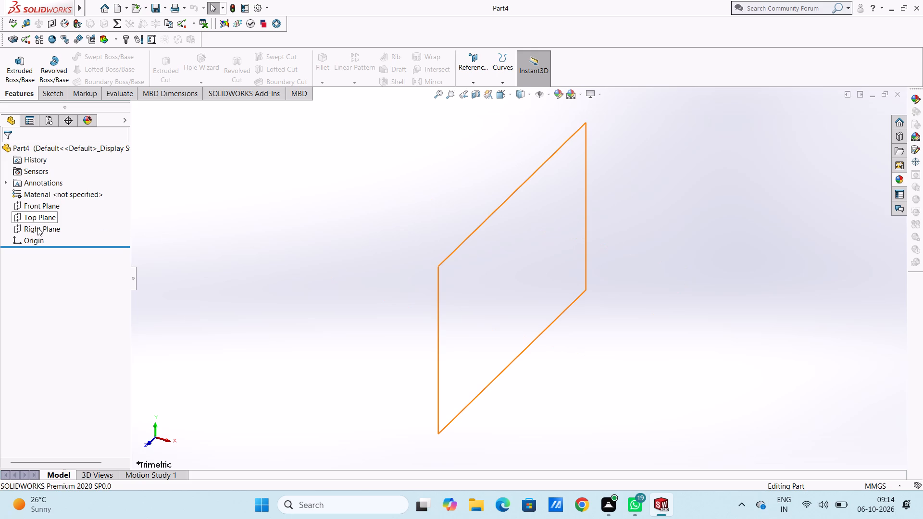
Open a sketch on the Right Plane.
left_click(37, 227)
left_click(48, 219)
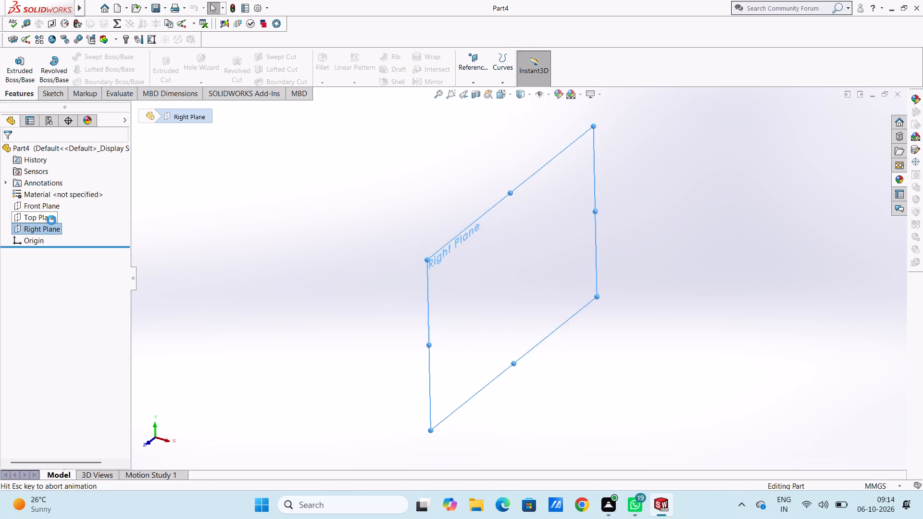
left_click(167, 234)
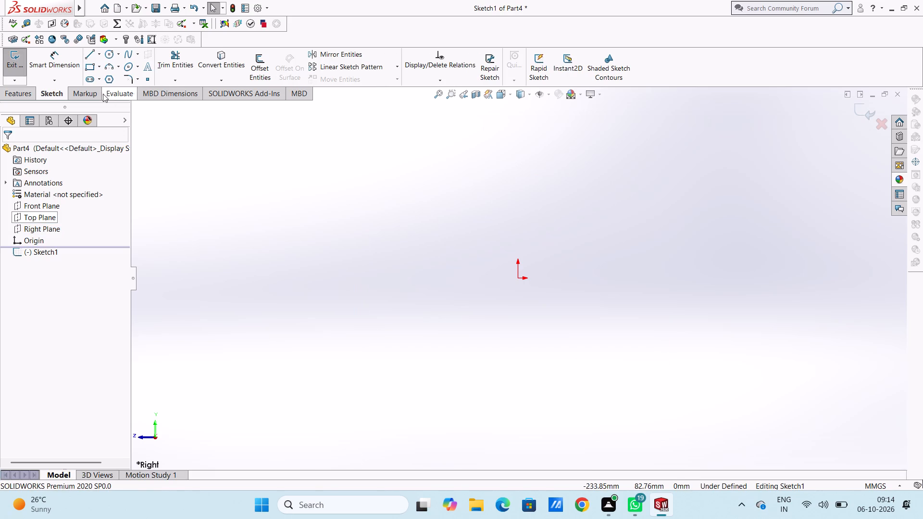
Sketch a horizontal midpoint line centred on the origin, reaching 25 mm to each side.
left_click(96, 55)
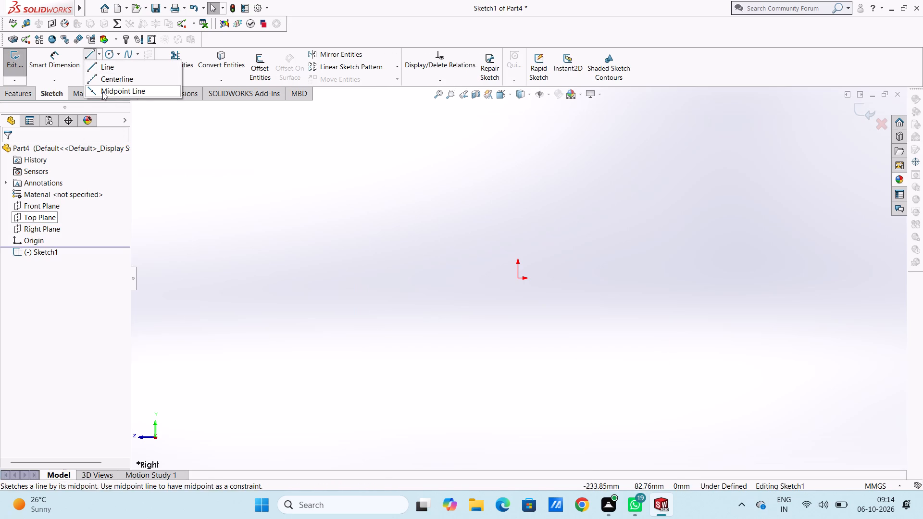
left_click(102, 92)
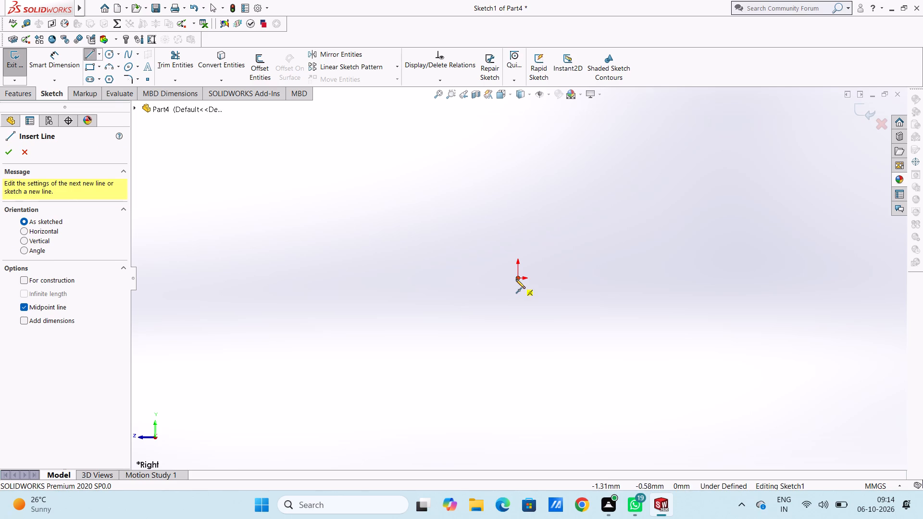
left_click(516, 279)
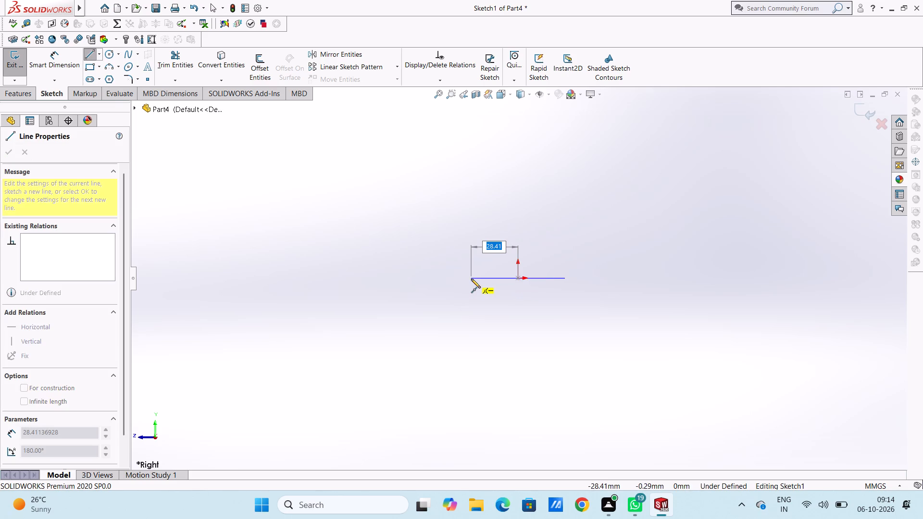
type("25")
key("Return")
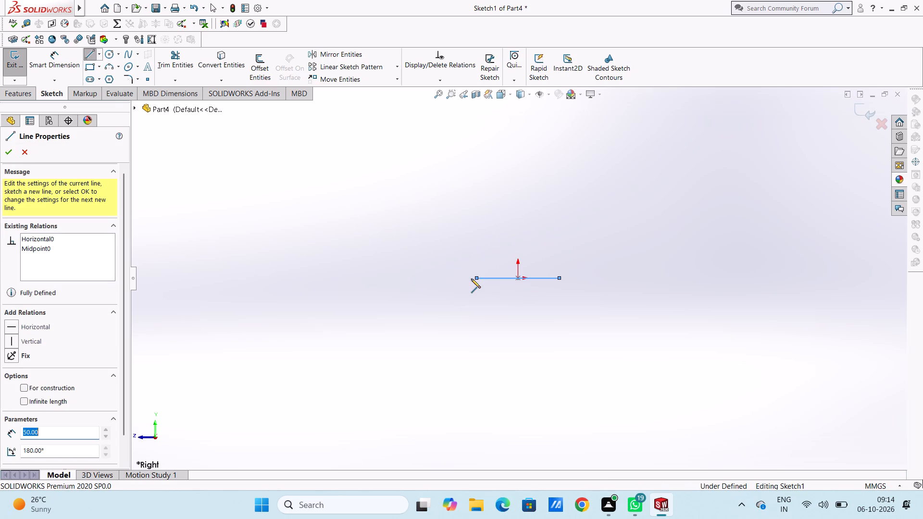
key("Escape")
key("Escape")
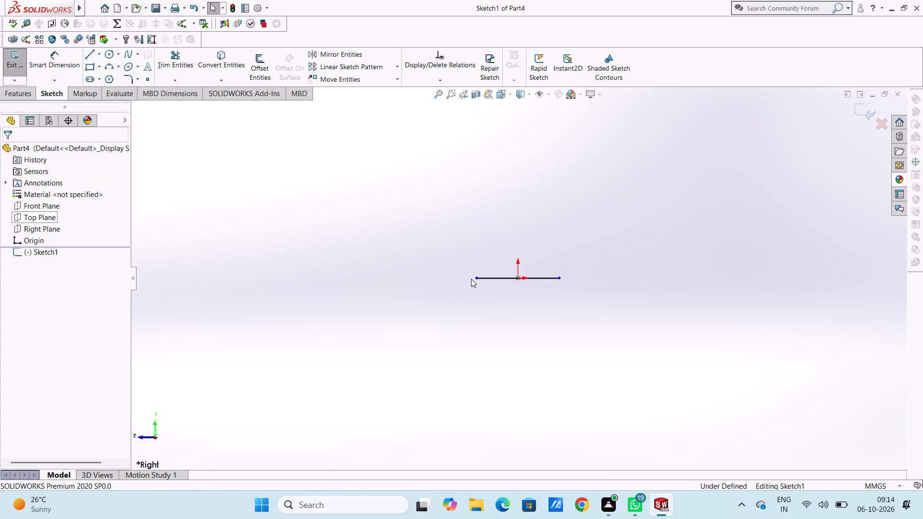
Dimension the distance from the base line's left endpoint to the origin.
left_click(57, 69)
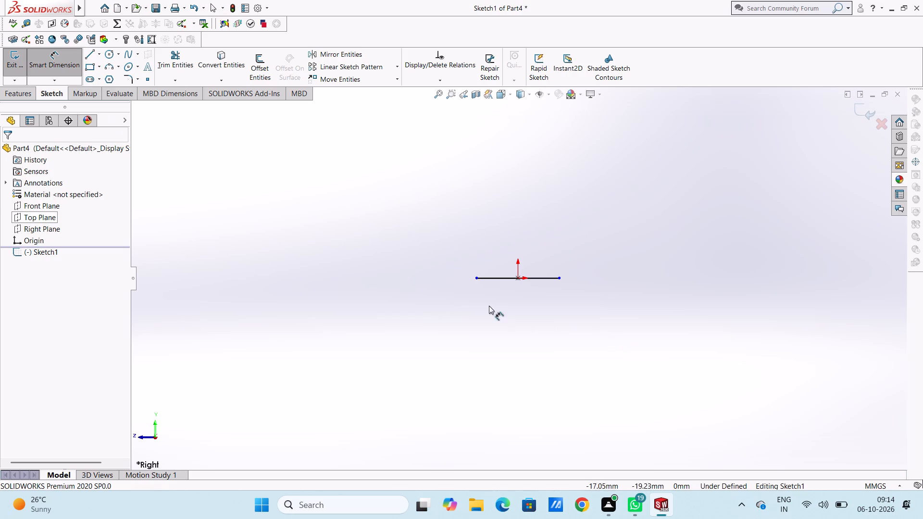
left_click(476, 281)
left_click(516, 275)
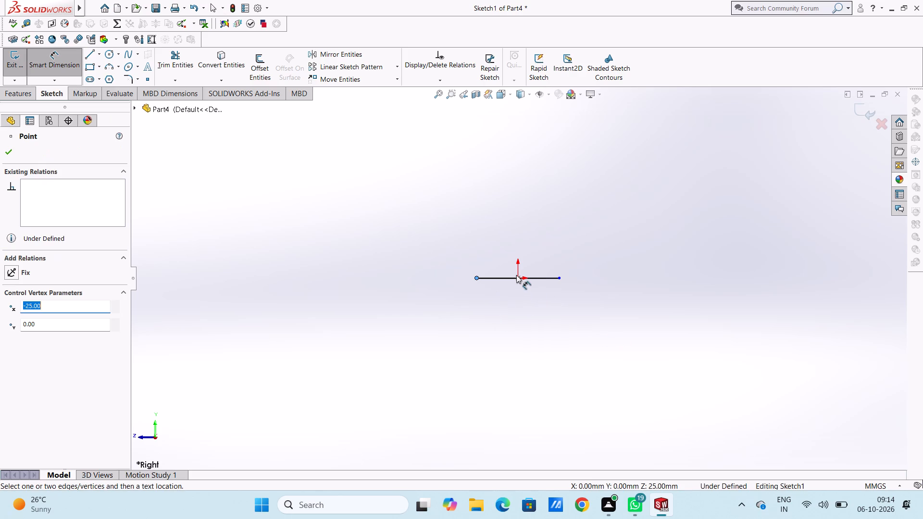
left_click(517, 279)
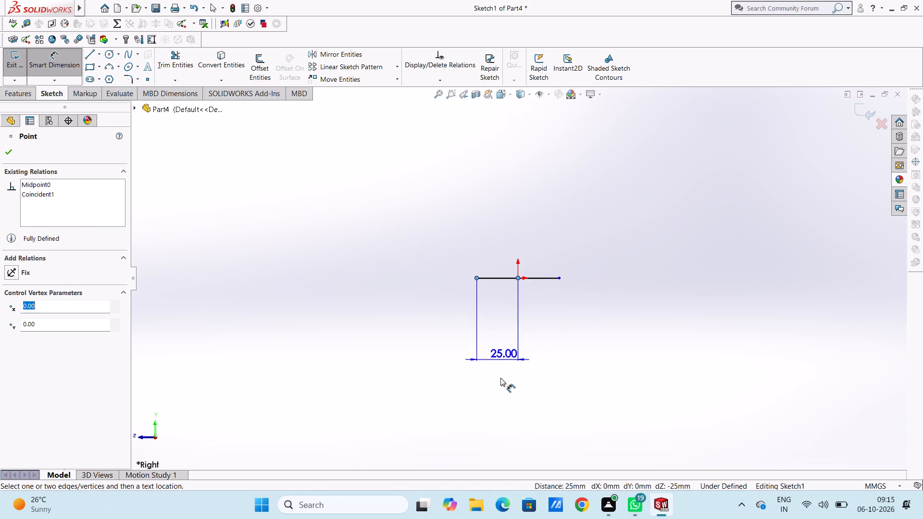
left_click(500, 378)
left_click(459, 365)
left_click(436, 357)
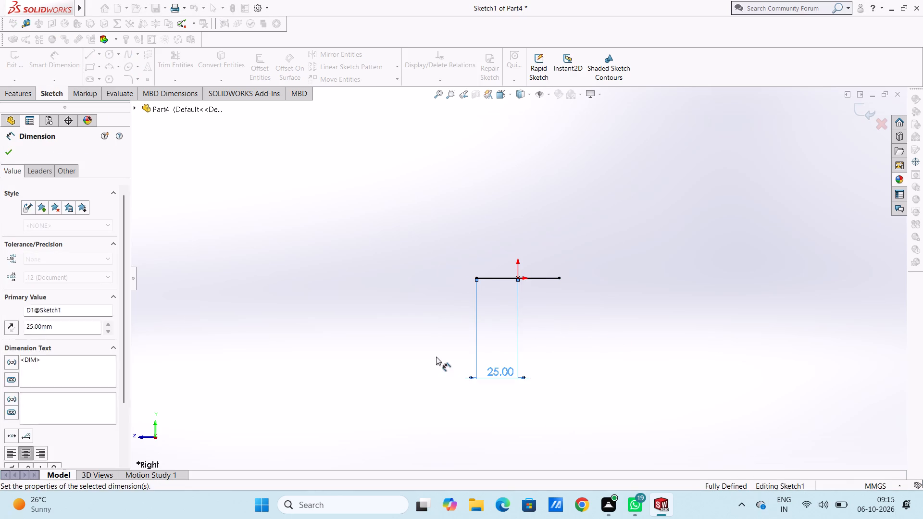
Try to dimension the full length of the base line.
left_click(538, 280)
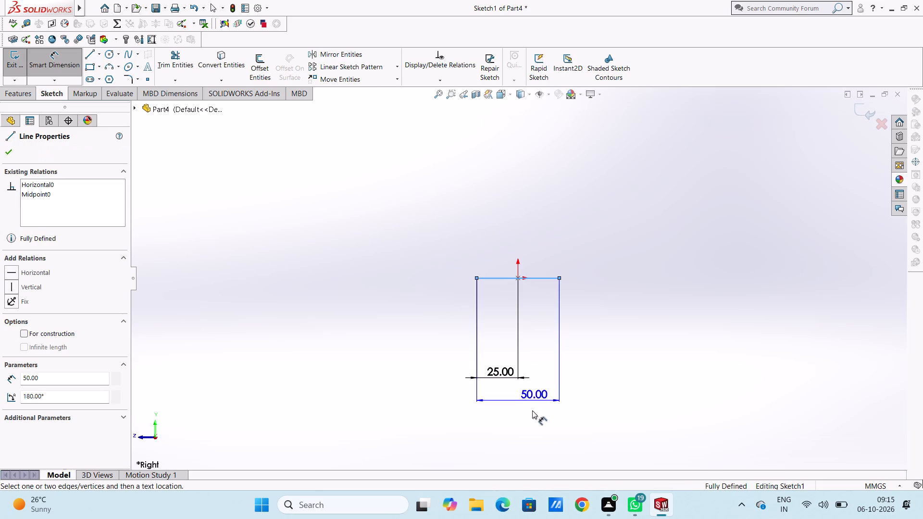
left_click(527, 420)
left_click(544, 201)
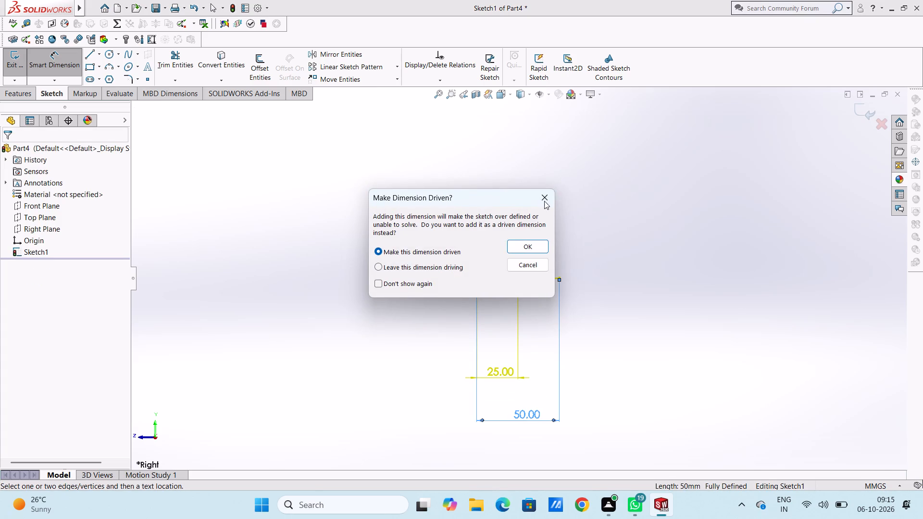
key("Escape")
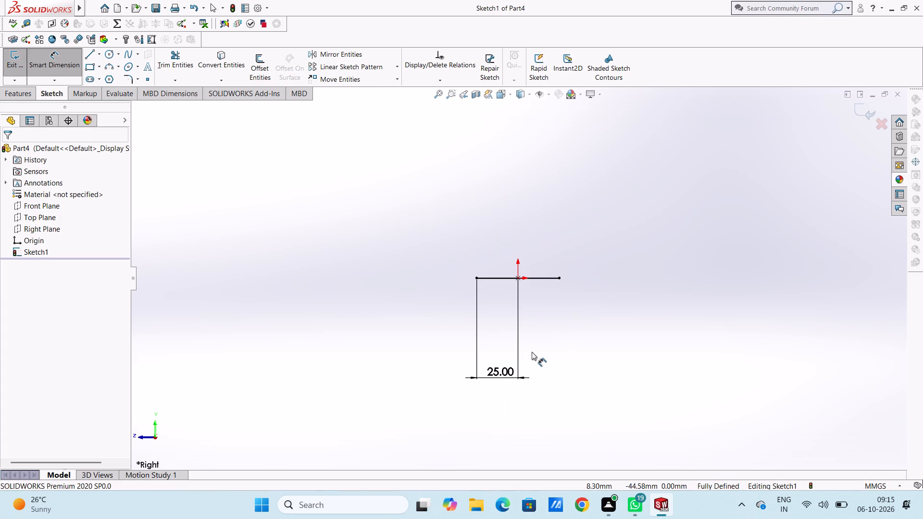
From the base line's left end, draw connected lines 20 mm up, 15 mm right, 14 mm down and 20 mm right.
left_click(94, 55)
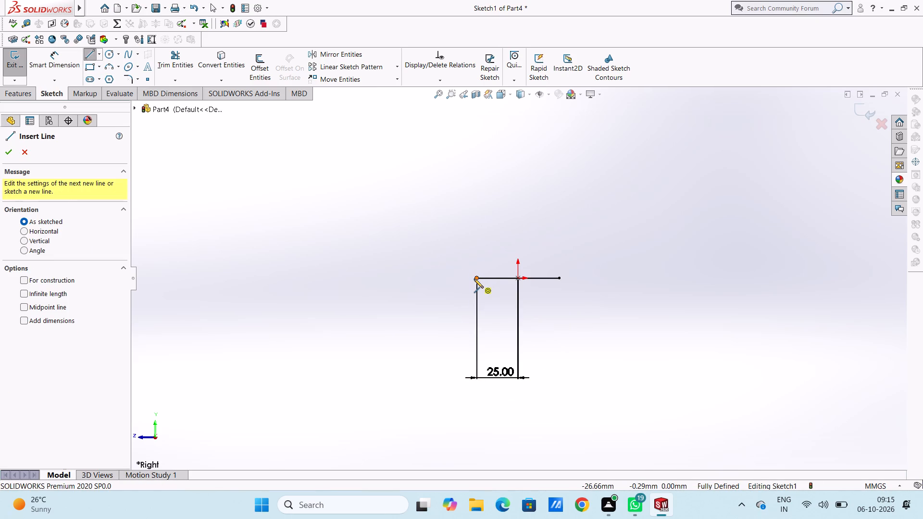
left_click(474, 279)
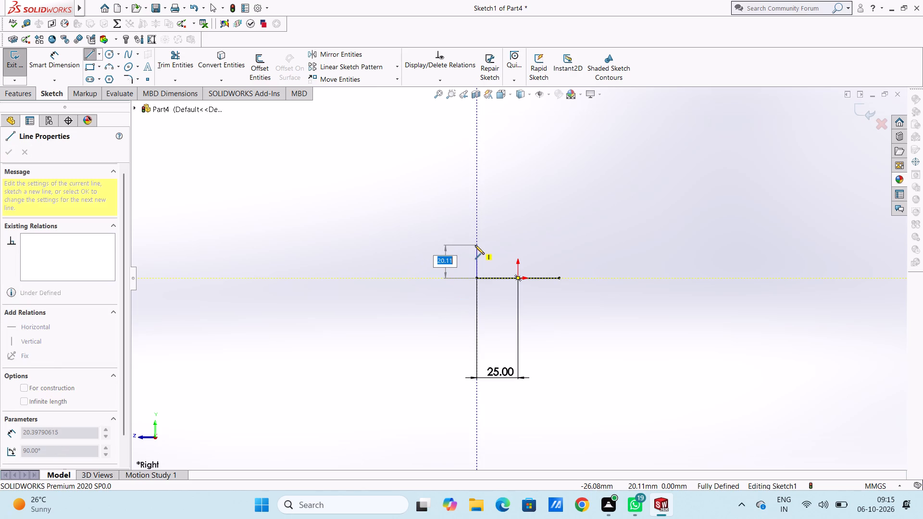
type("20")
key("Return")
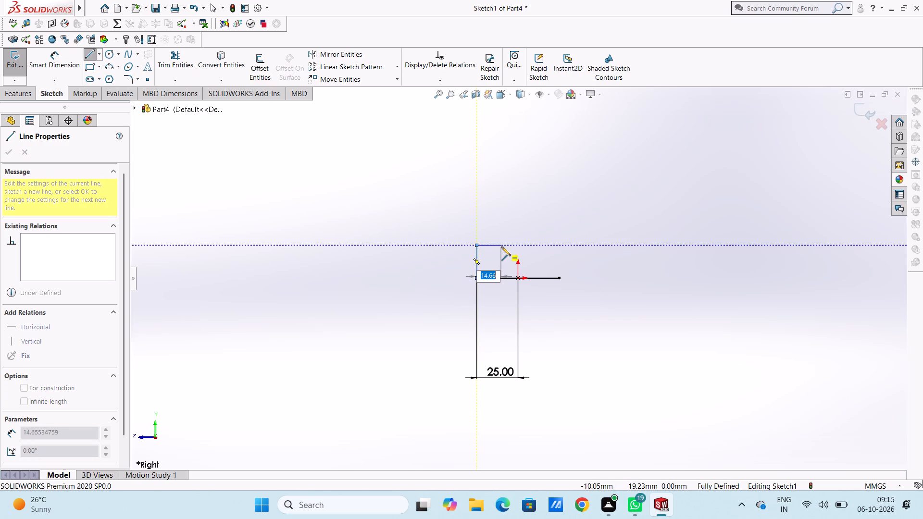
type("15")
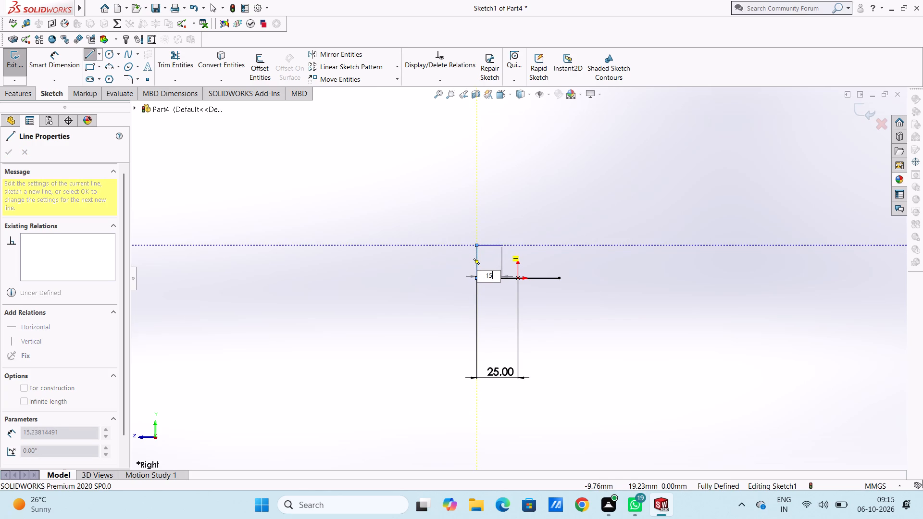
key("Return")
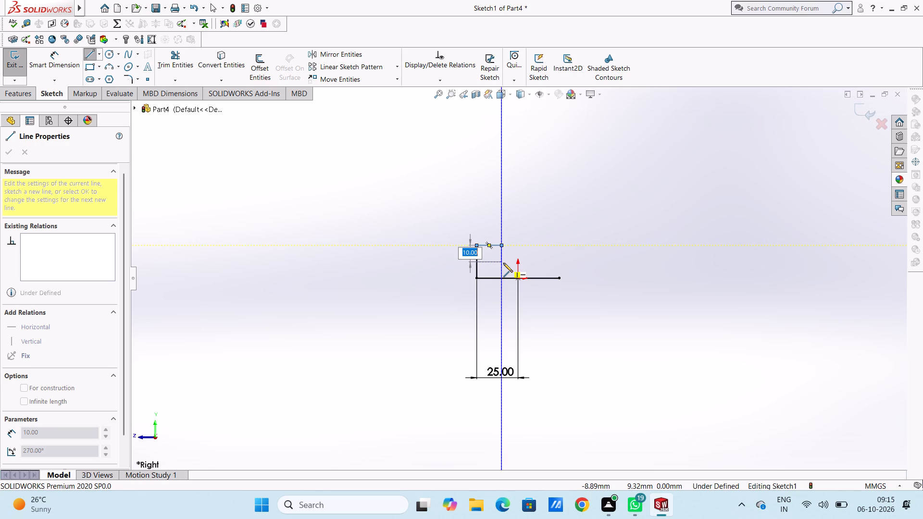
type("14")
key("Return")
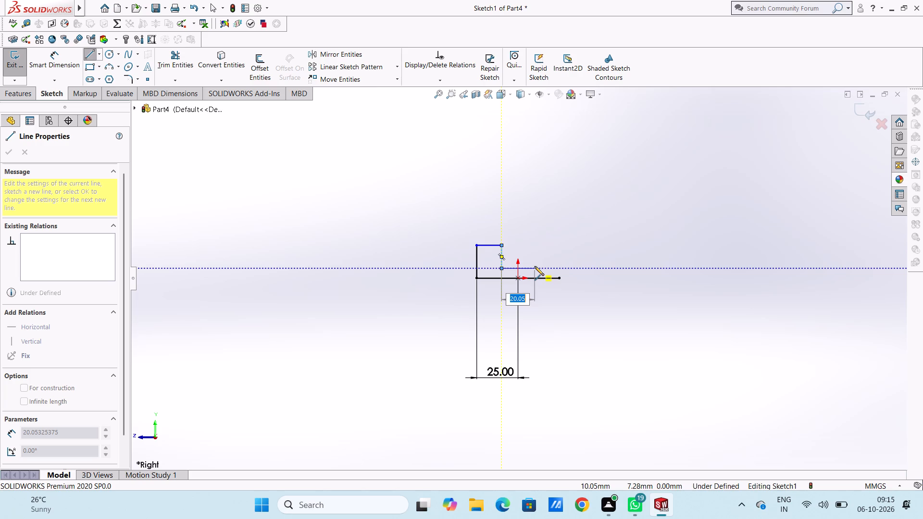
type("20")
key("Return")
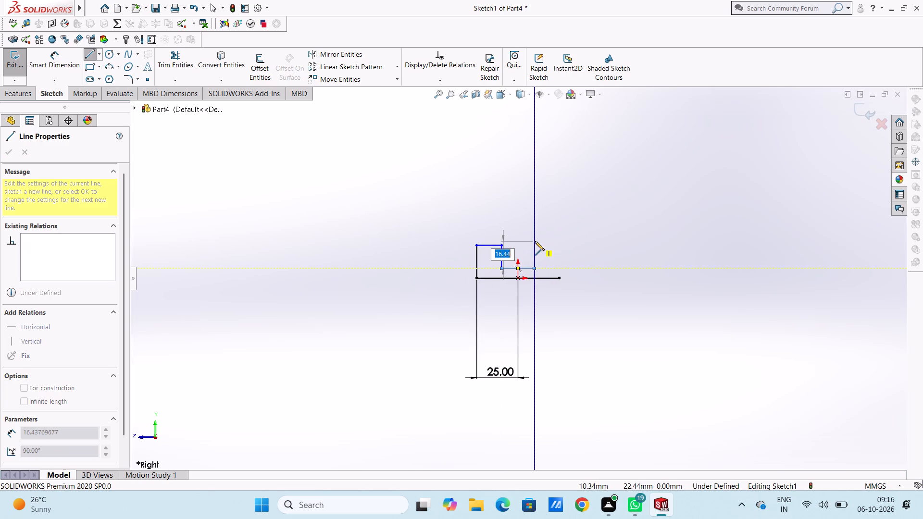
Close the U-shaped profile with lines up to the first top edge's level, across, and down to the base line's right end.
left_click(535, 246)
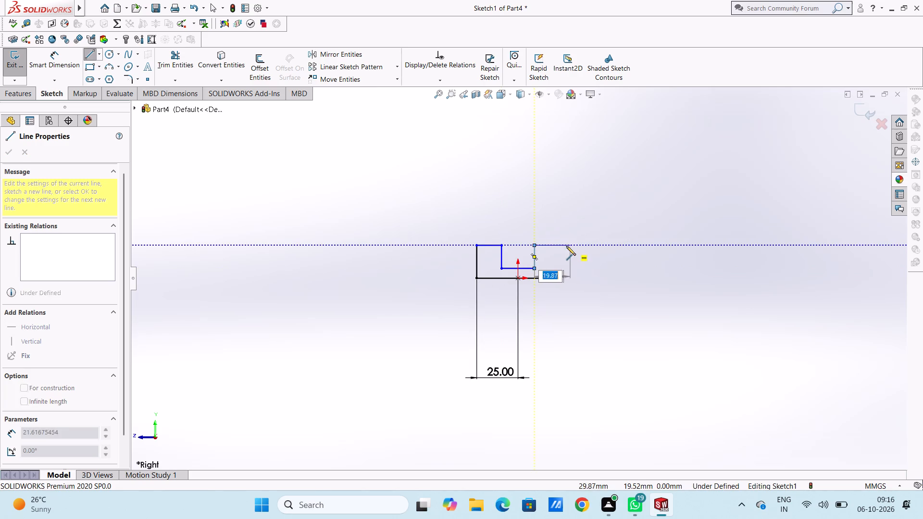
left_click(562, 247)
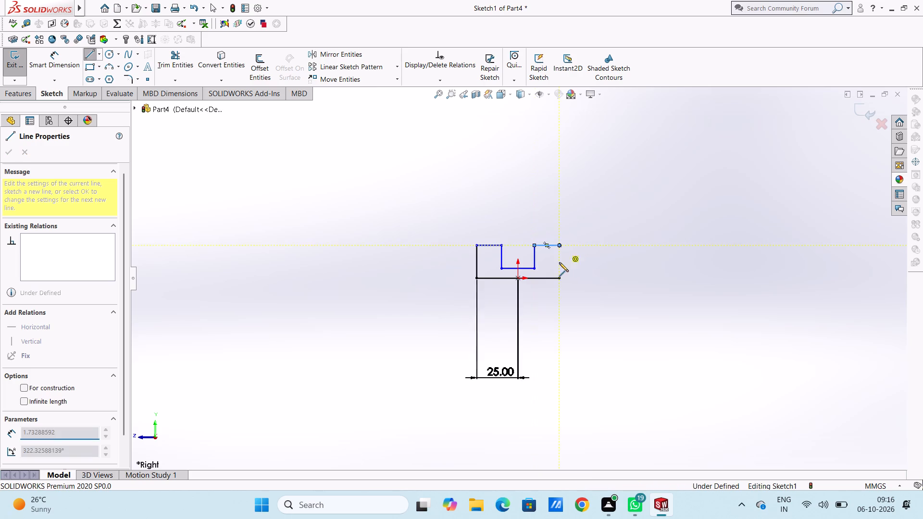
left_click(561, 279)
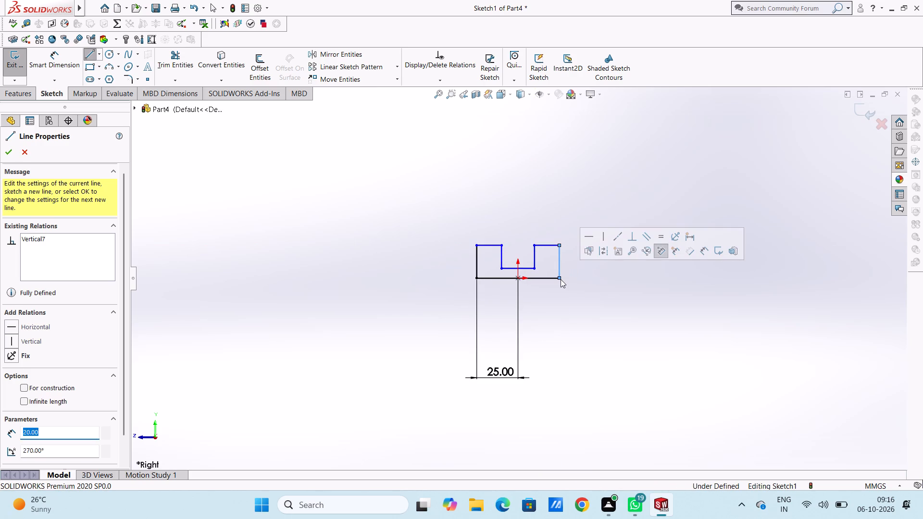
key("Escape")
key("Escape")
key("Escape")
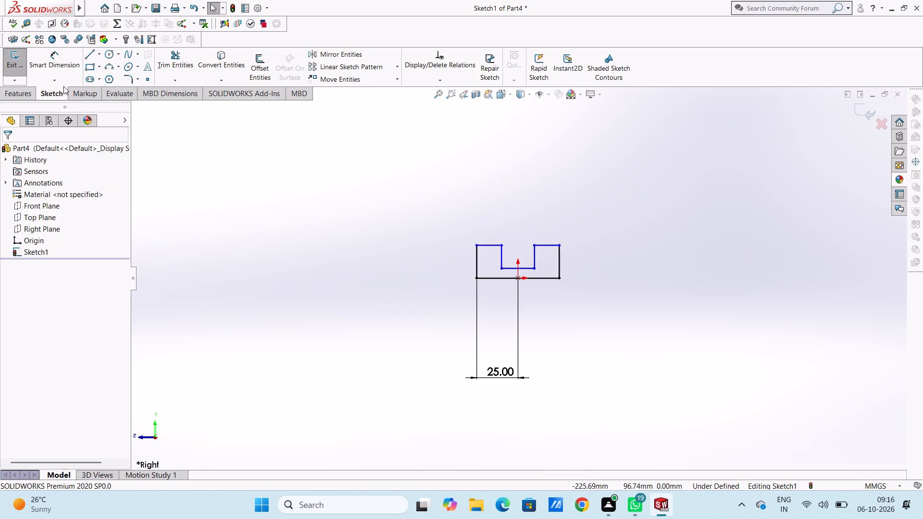
Dimension the height of the profile's outer left side and the depth of the central slot.
left_click(75, 66)
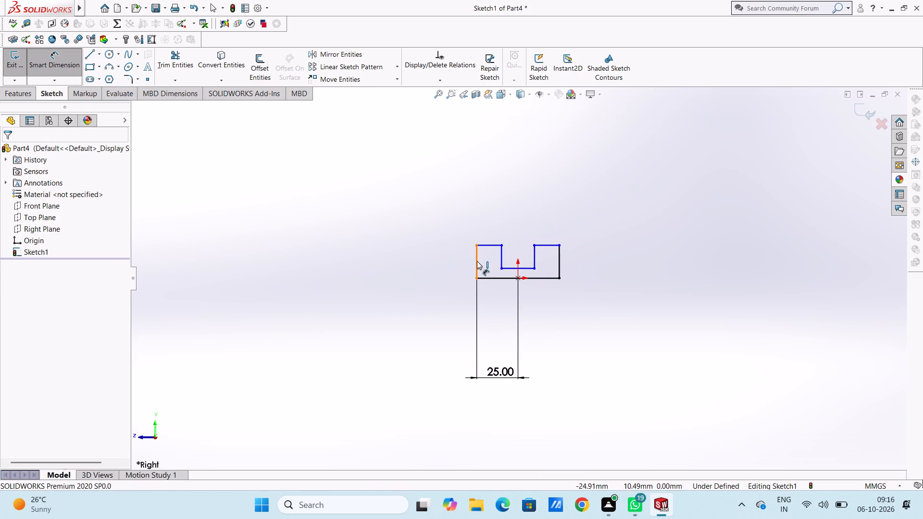
left_click(477, 261)
left_click(302, 263)
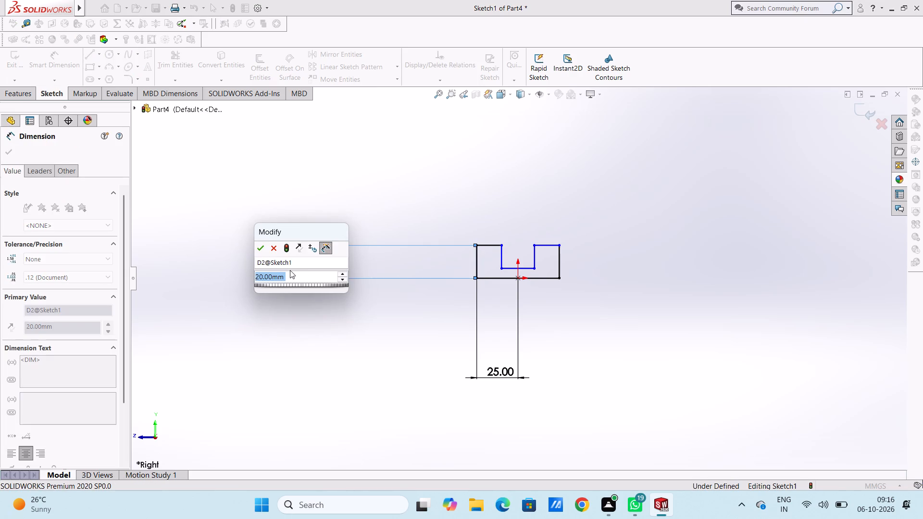
left_click(262, 247)
left_click(256, 247)
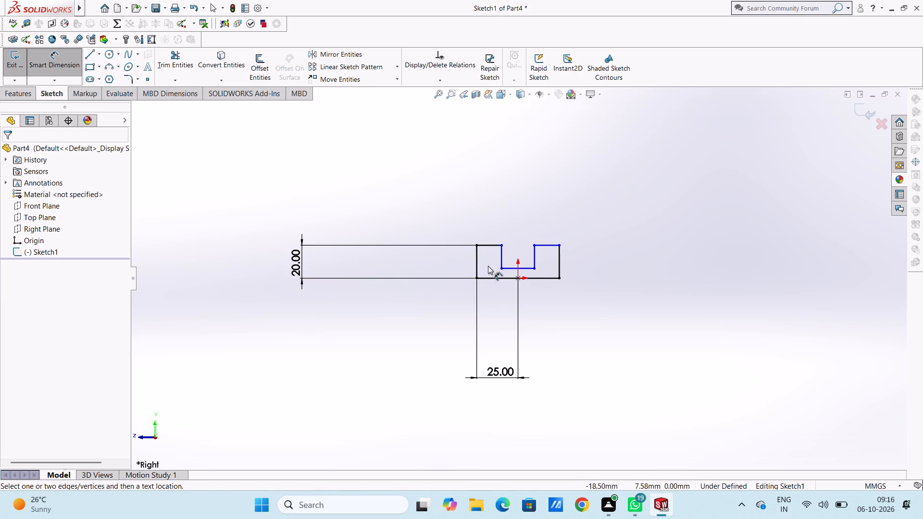
left_click(502, 258)
left_click(360, 257)
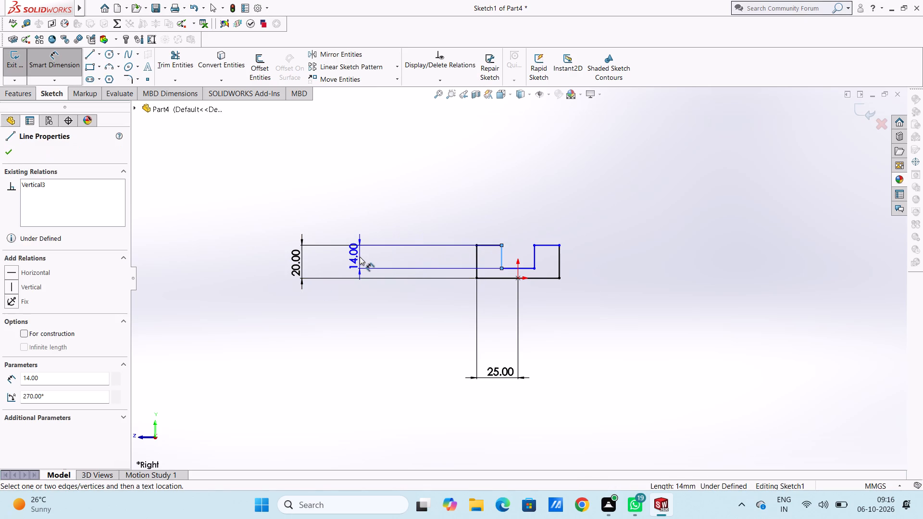
left_click(319, 247)
left_click(300, 227)
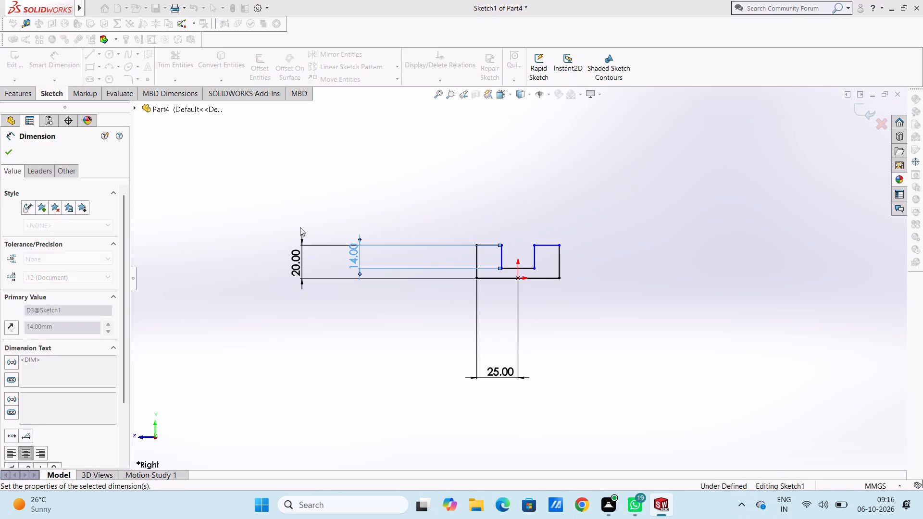
Dimension the width of the left top edge and the width of the slot floor.
left_click(490, 244)
left_click(491, 181)
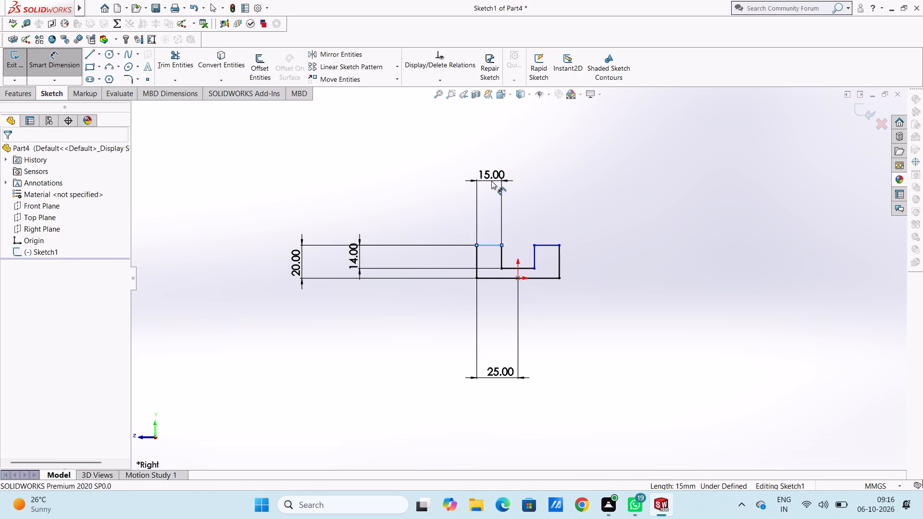
left_click(447, 167)
left_click(411, 185)
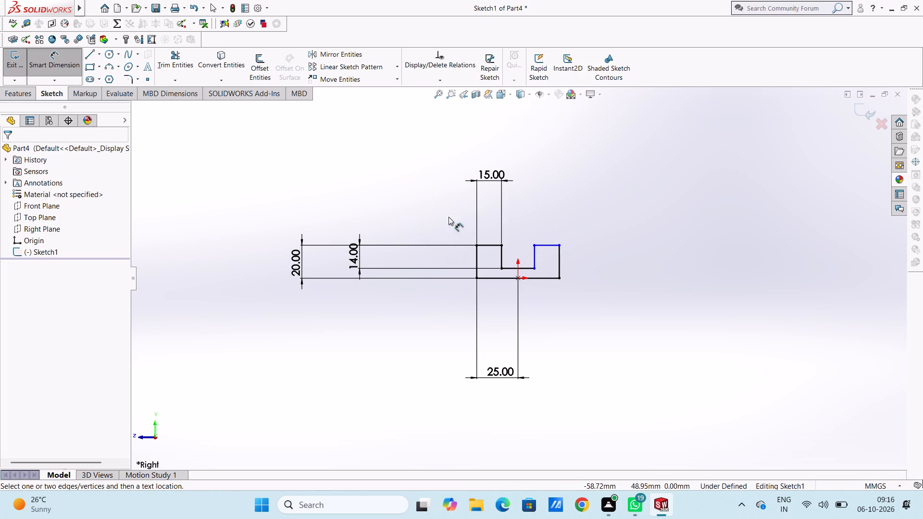
left_click(522, 268)
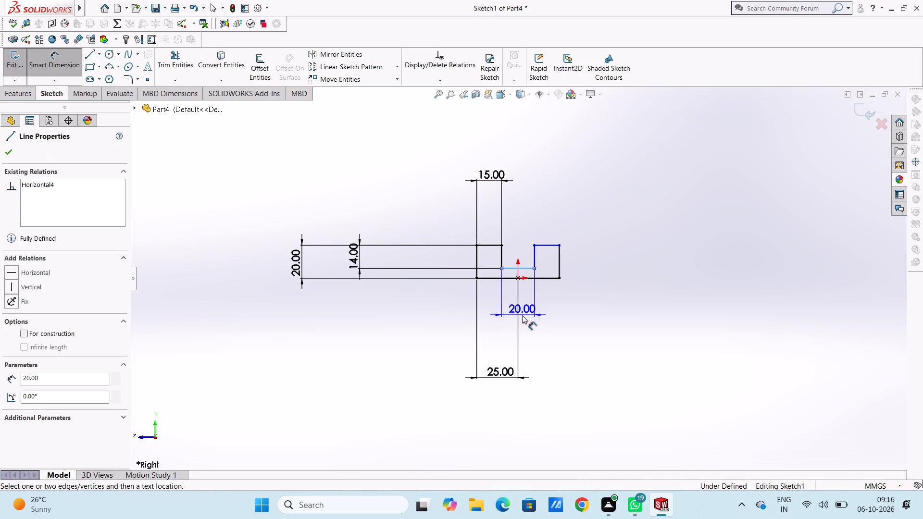
left_click(522, 315)
left_click(484, 302)
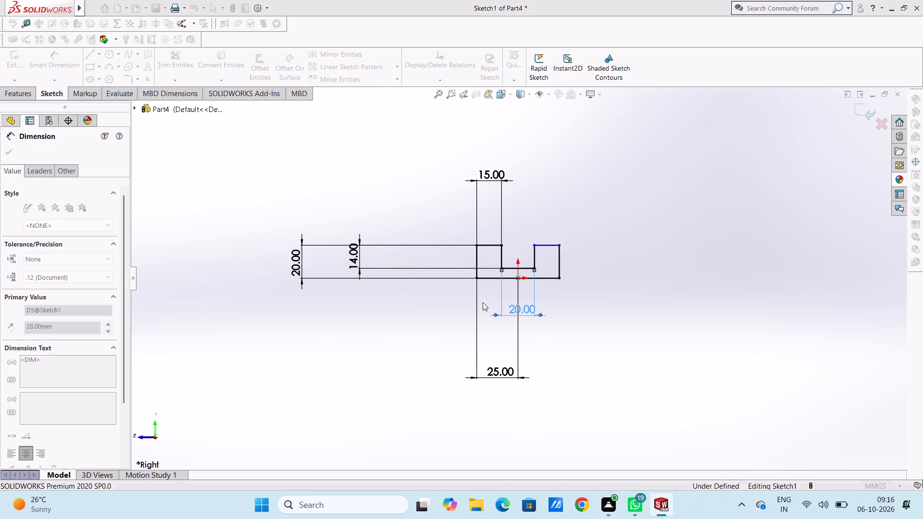
Dimension the height of the U-shaped profile's outer right side.
left_click(459, 310)
left_click(559, 265)
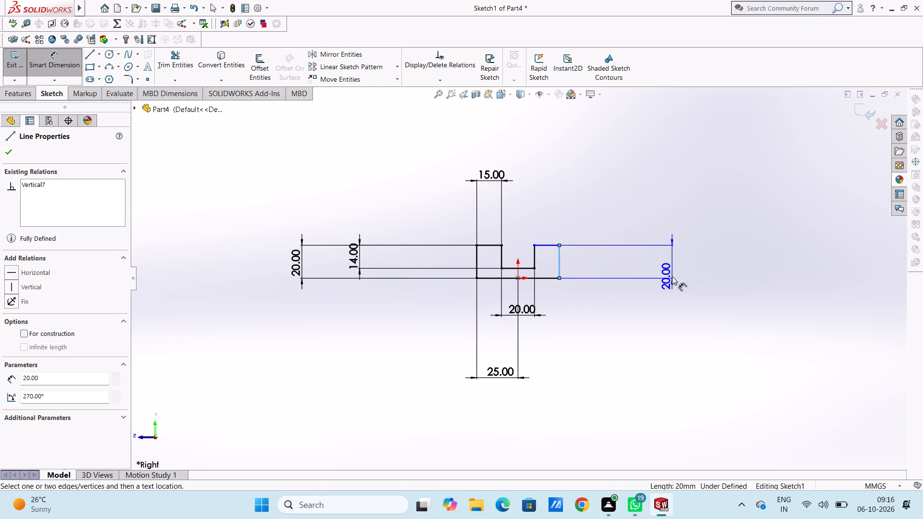
left_click(672, 276)
left_click(629, 263)
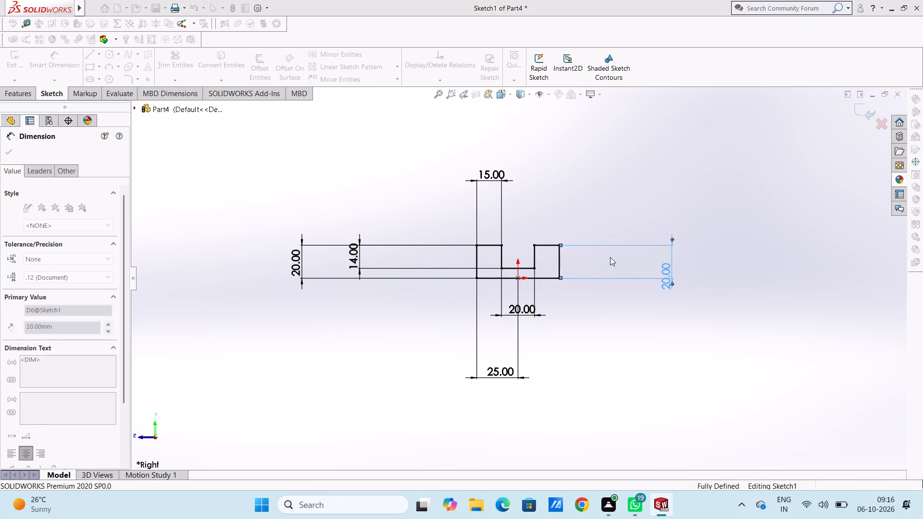
left_click(610, 257)
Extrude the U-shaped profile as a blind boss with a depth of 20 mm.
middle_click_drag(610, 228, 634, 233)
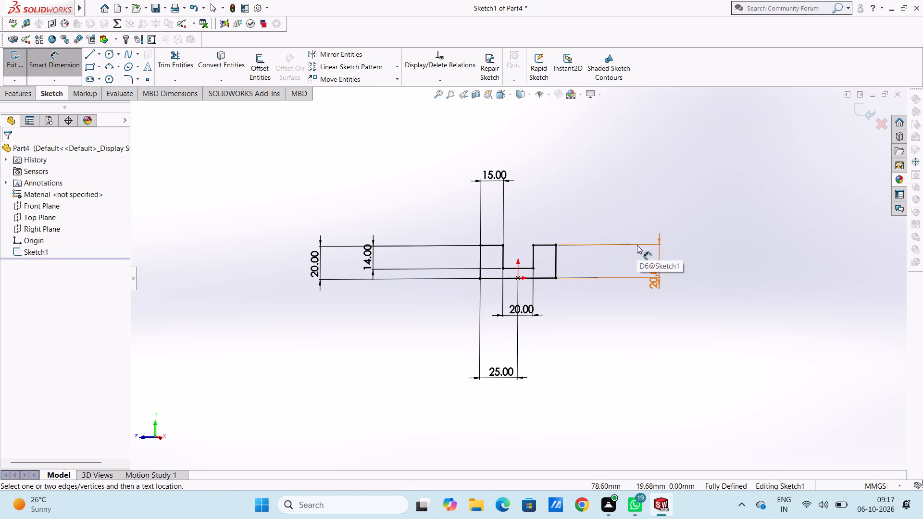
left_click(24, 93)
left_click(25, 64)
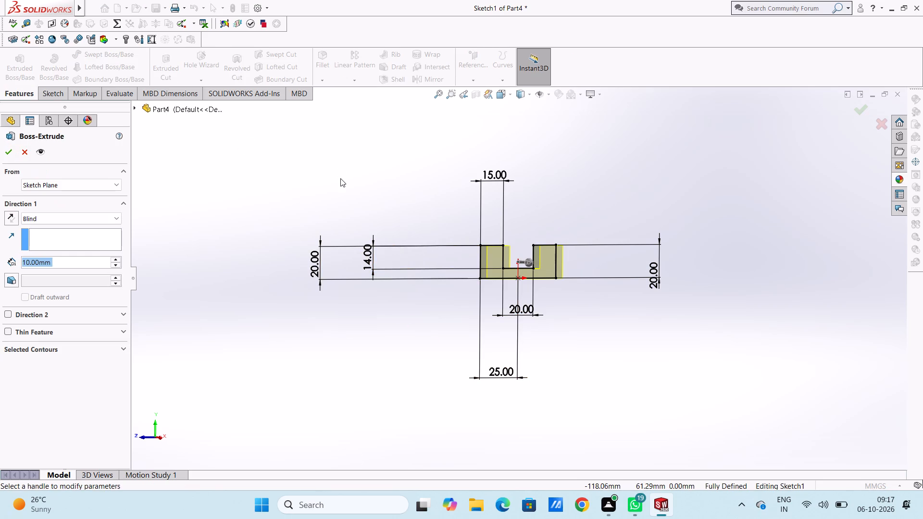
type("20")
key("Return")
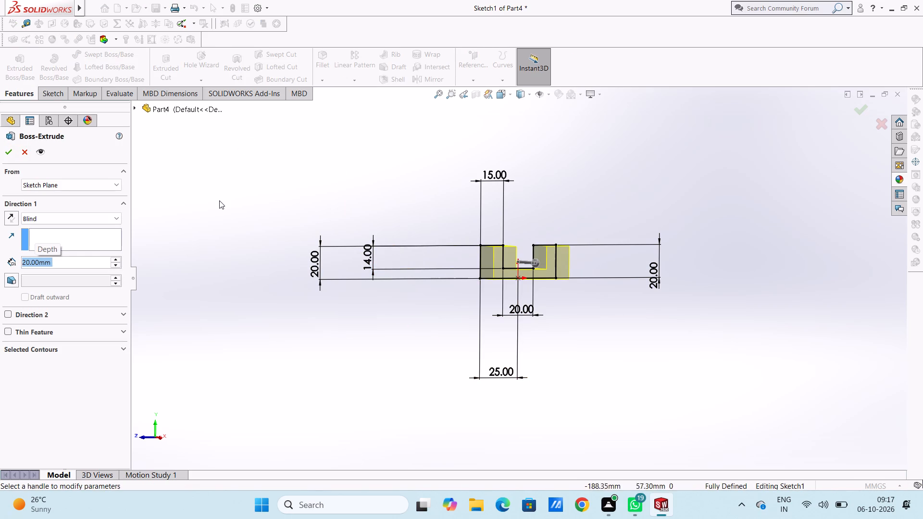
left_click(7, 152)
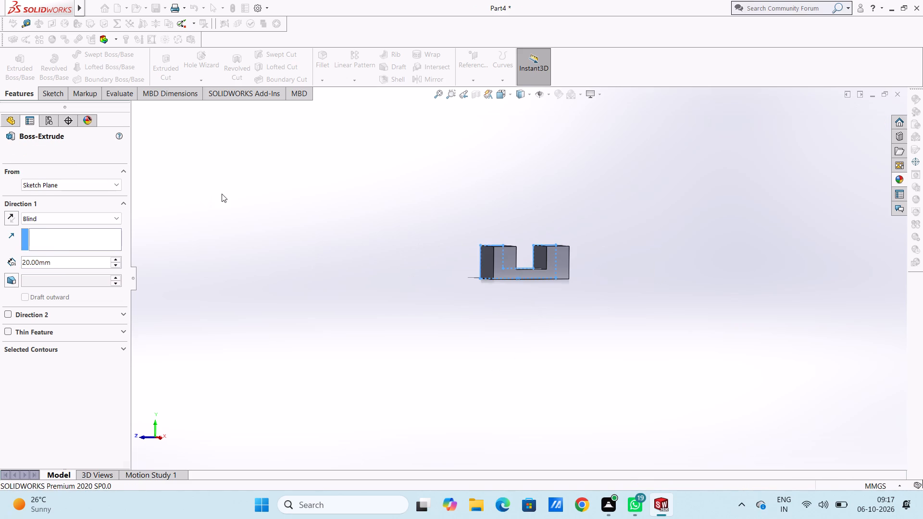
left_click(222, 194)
Examine the extruded U-shaped block from several angles, including the isometric, front and right views.
middle_click_drag(368, 227, 447, 359)
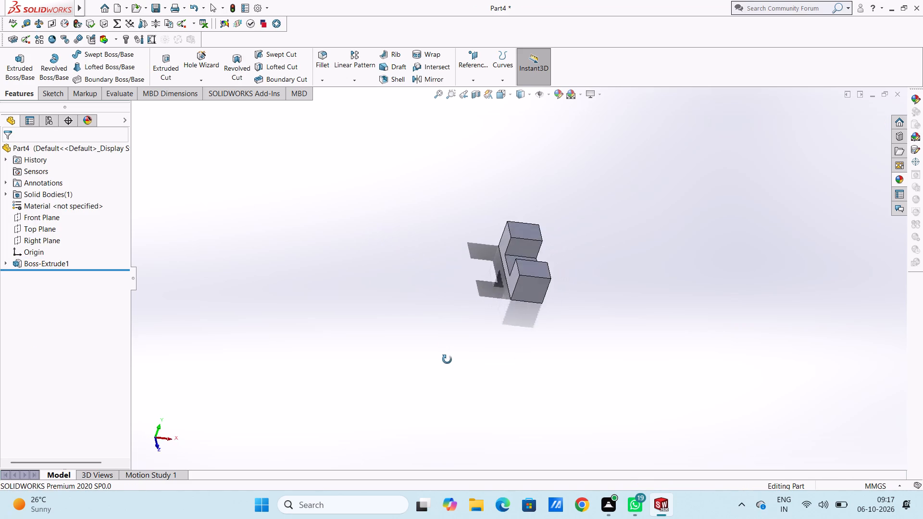
middle_click_drag(447, 359, 407, 300)
middle_click(406, 280)
middle_click_drag(385, 272, 340, 273)
middle_click_drag(422, 333, 560, 300)
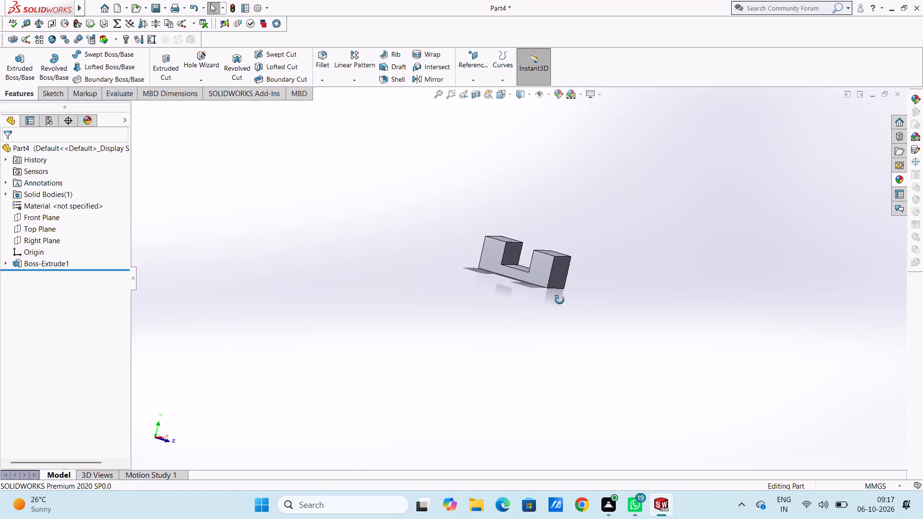
middle_click_drag(560, 300, 515, 381)
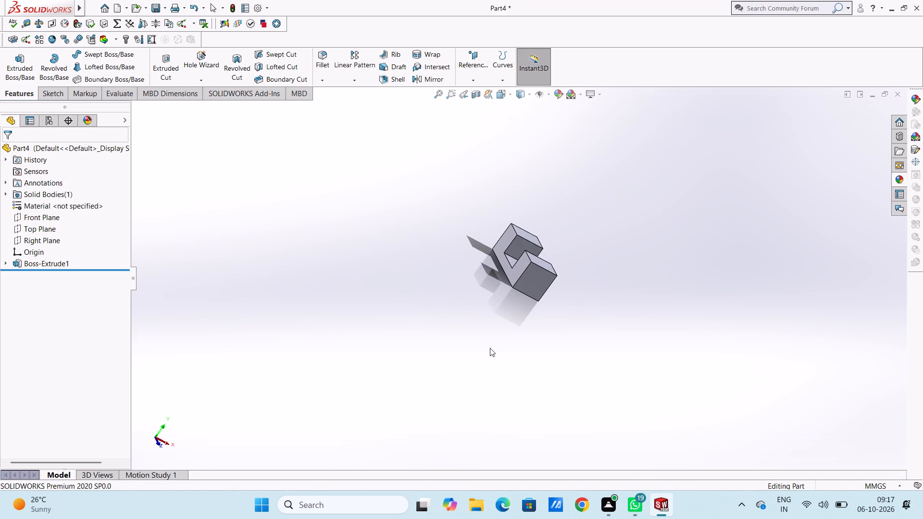
key("ctrl+7")
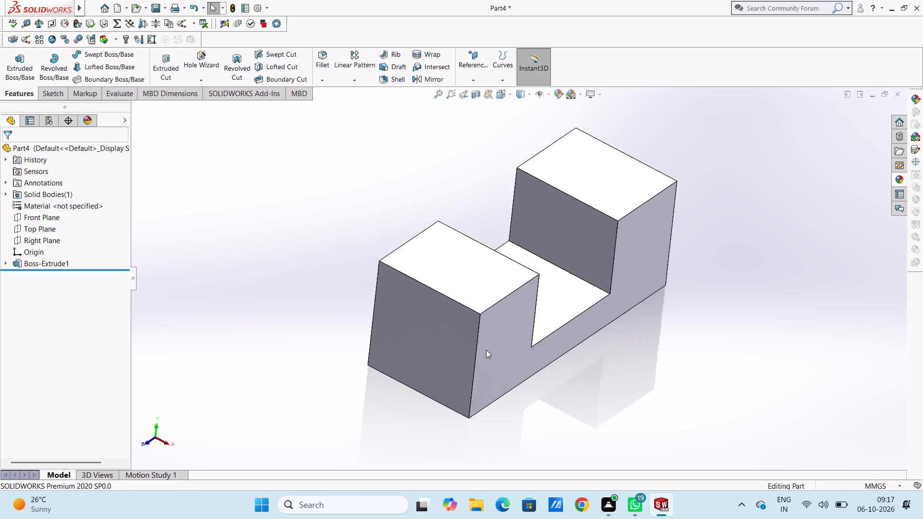
scroll(486, 350, "up", 3)
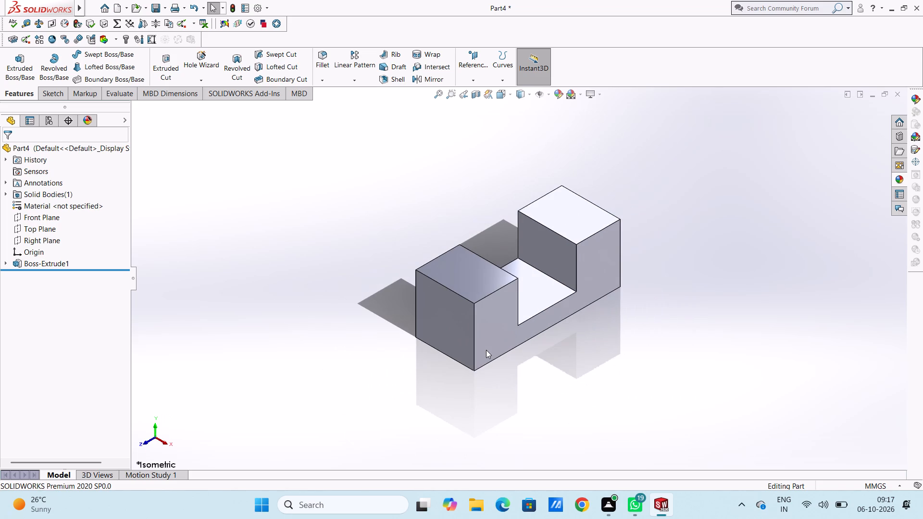
key("ctrl+1")
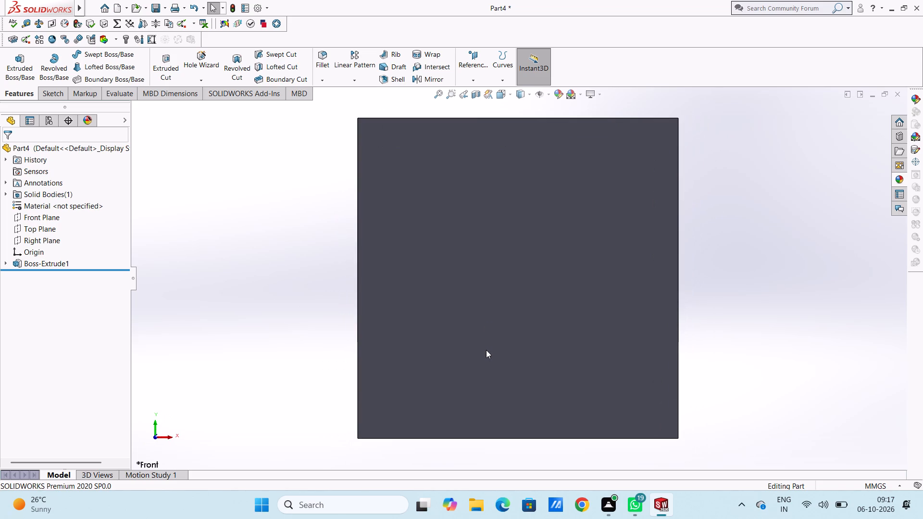
key("ctrl+4")
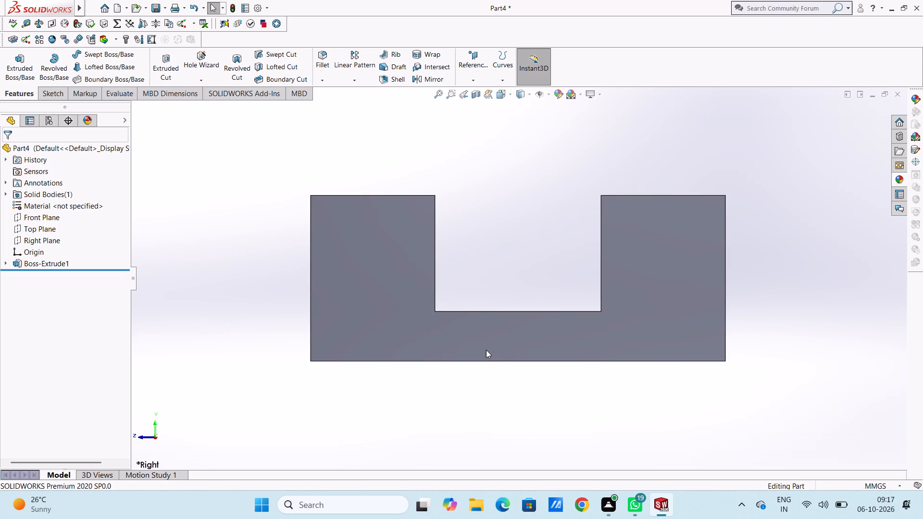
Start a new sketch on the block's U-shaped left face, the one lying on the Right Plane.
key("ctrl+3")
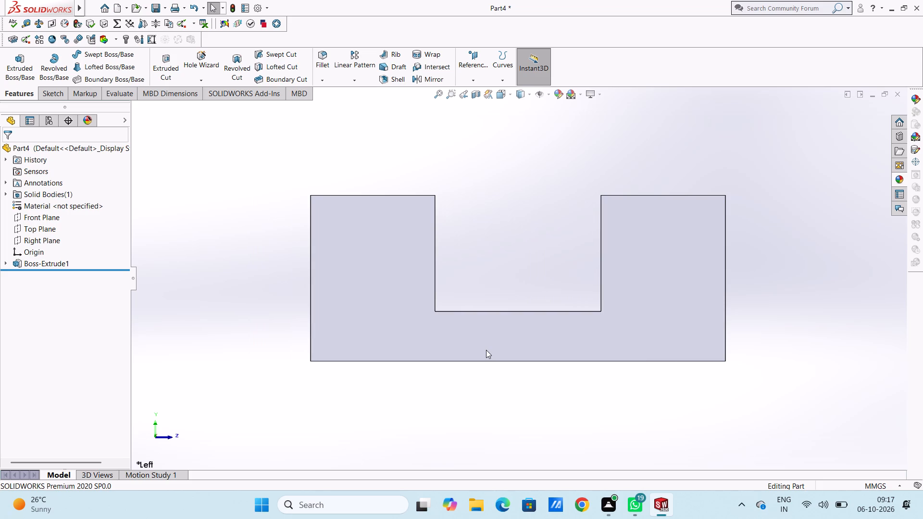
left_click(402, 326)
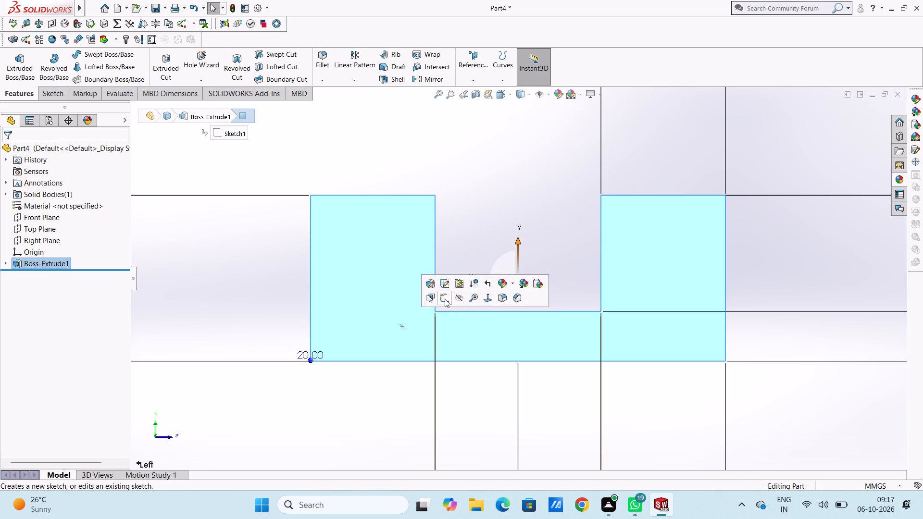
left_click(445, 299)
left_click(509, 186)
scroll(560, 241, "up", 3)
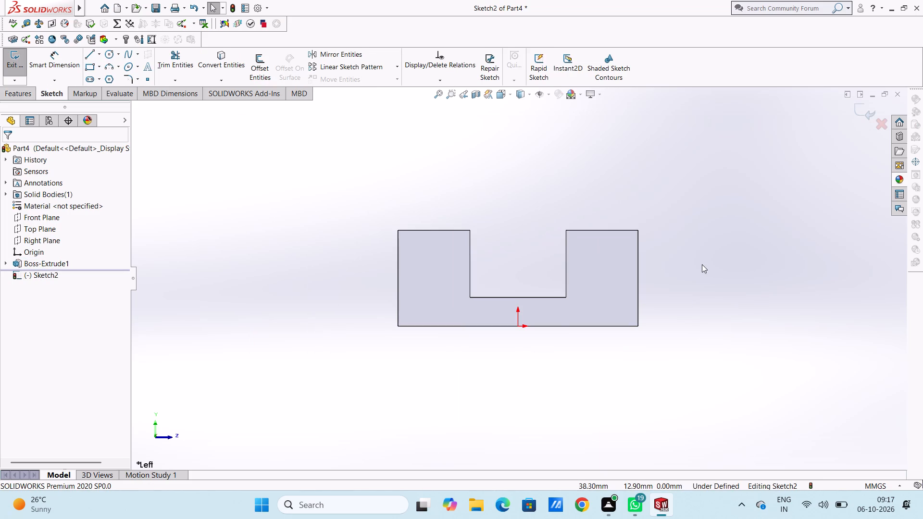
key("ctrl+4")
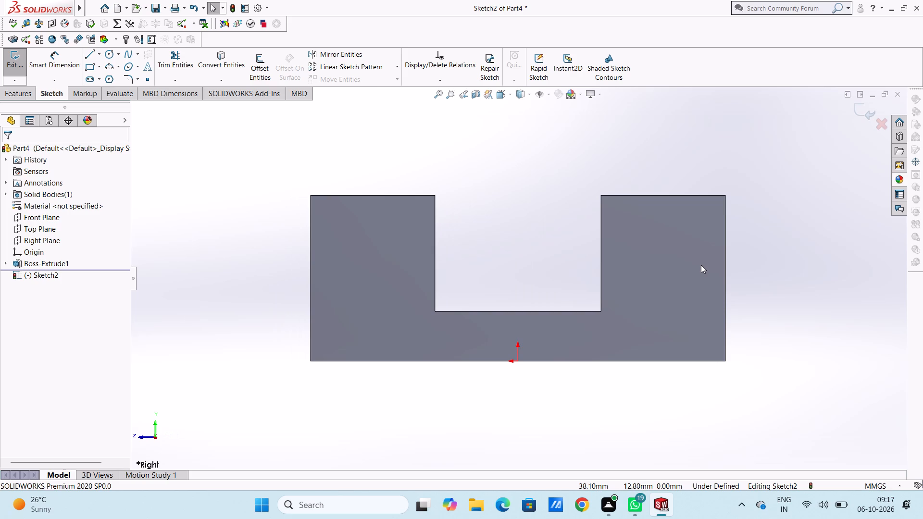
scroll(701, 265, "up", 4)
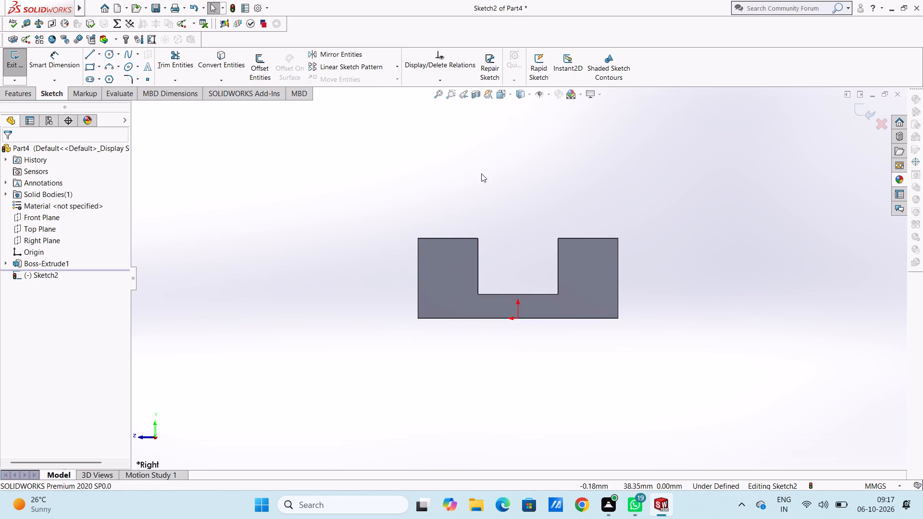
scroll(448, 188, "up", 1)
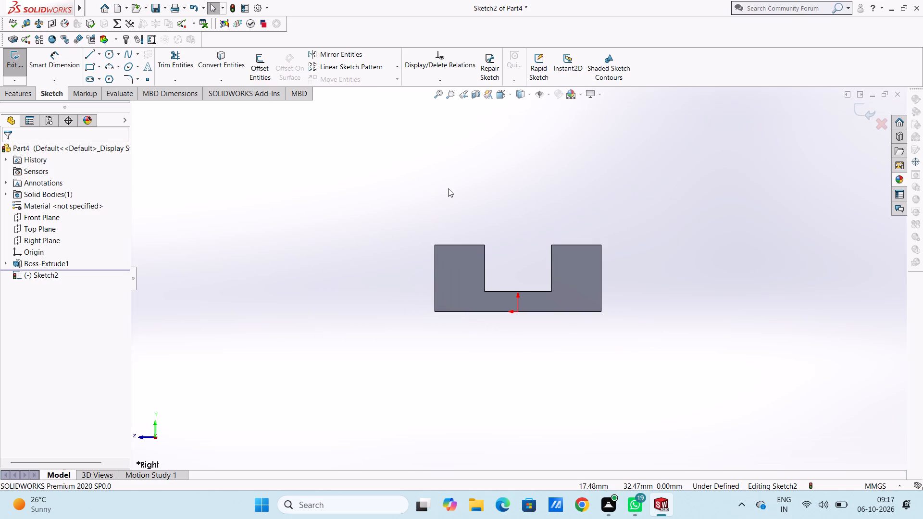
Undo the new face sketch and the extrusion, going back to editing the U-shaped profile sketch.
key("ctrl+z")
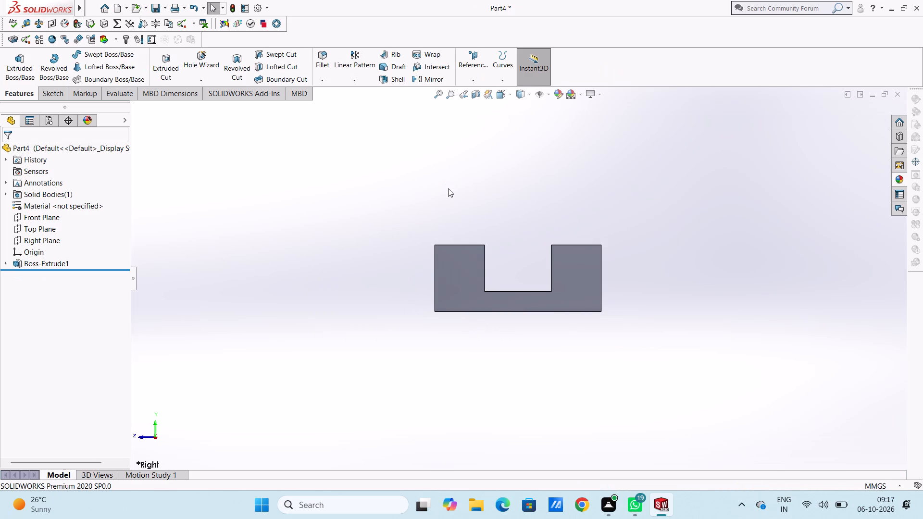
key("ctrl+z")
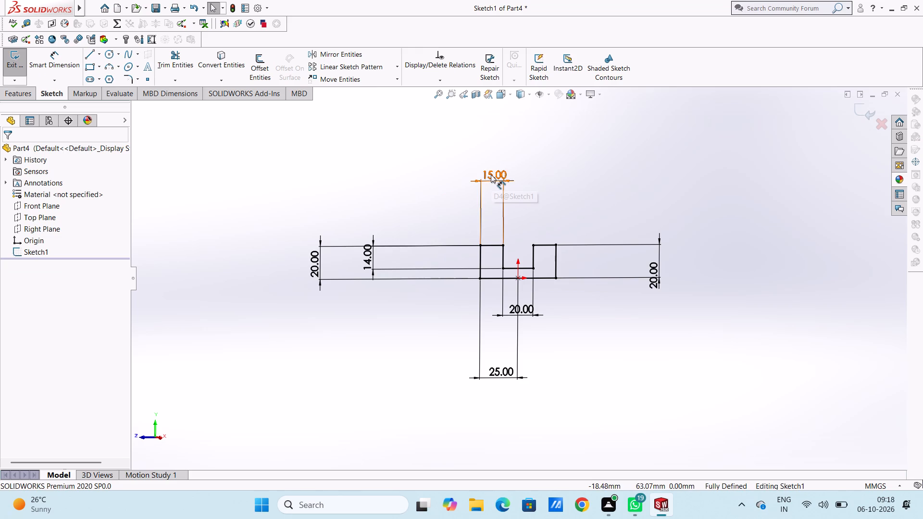
Set the slot floor's width to 18 mm and the left top edge's width to 16 mm.
double_click(526, 313)
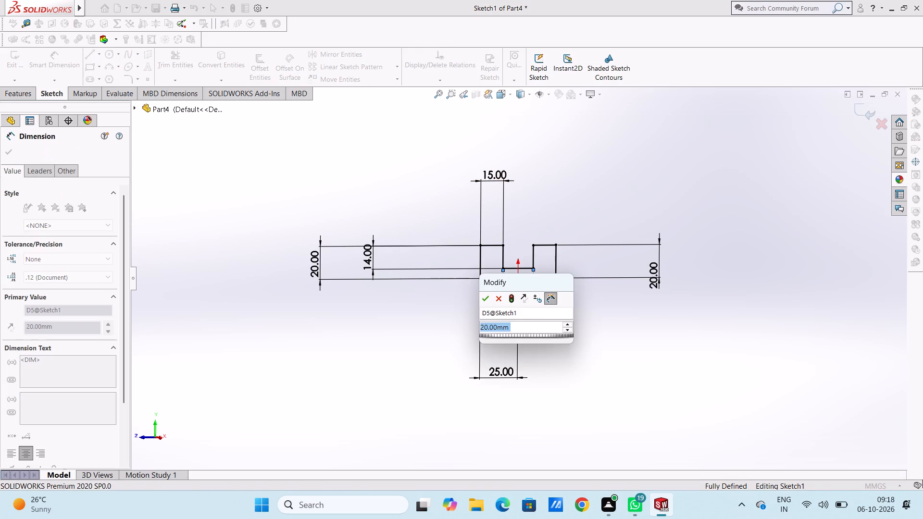
type("18")
key("Return")
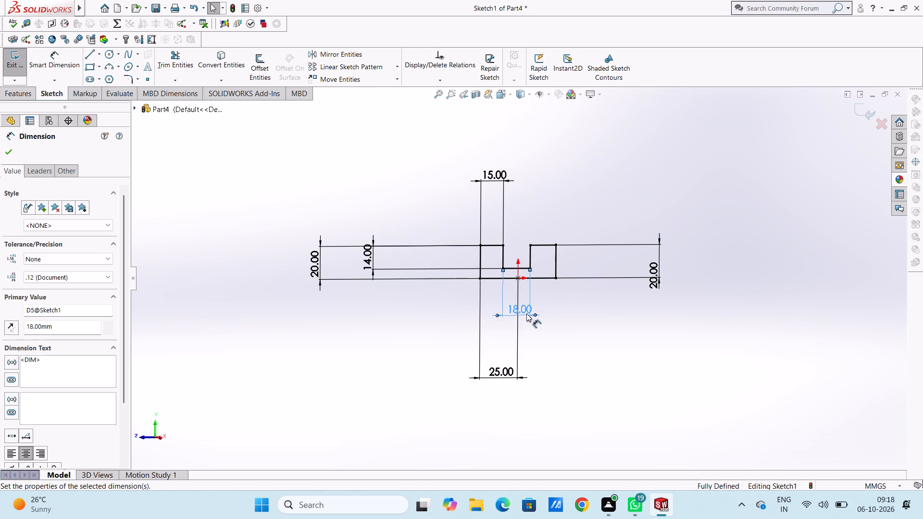
left_click(400, 312)
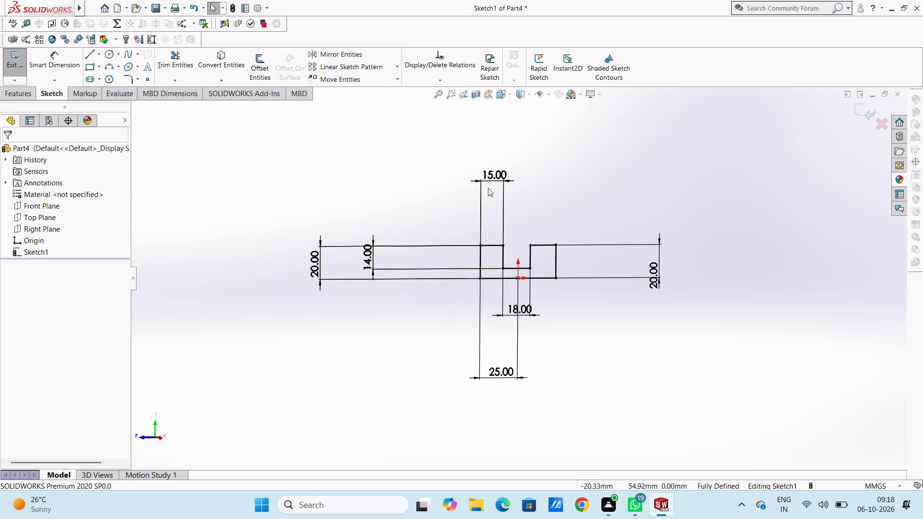
double_click(492, 177)
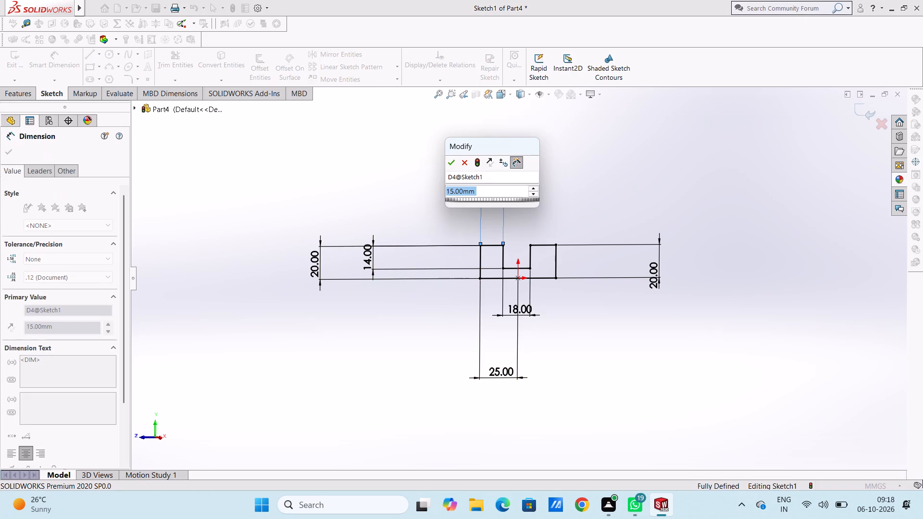
type("16")
key("Return")
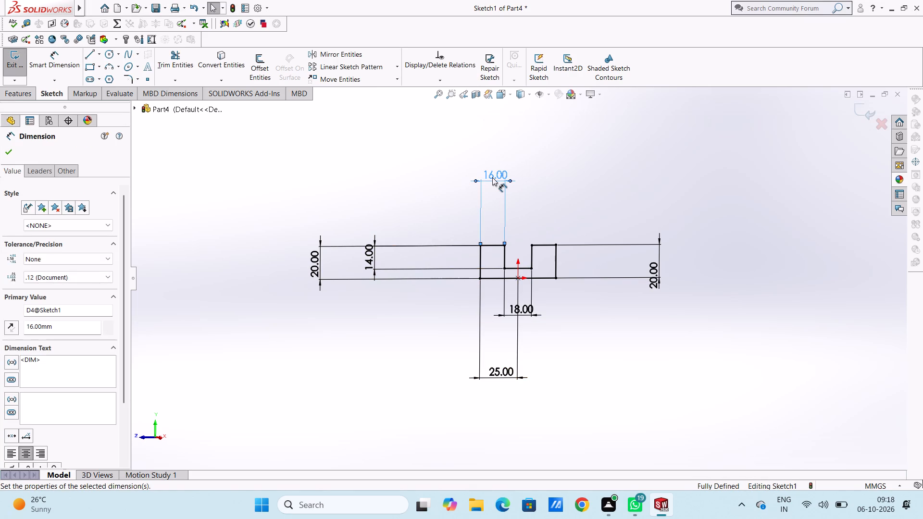
left_click(412, 201)
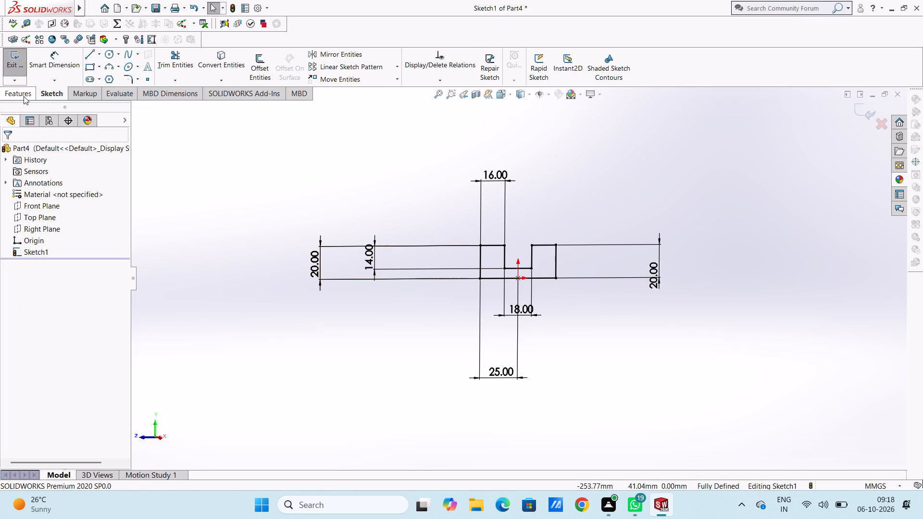
Extrude the revised U-shaped profile as a blind boss with a depth of 20 mm.
left_click(23, 96)
left_click(22, 77)
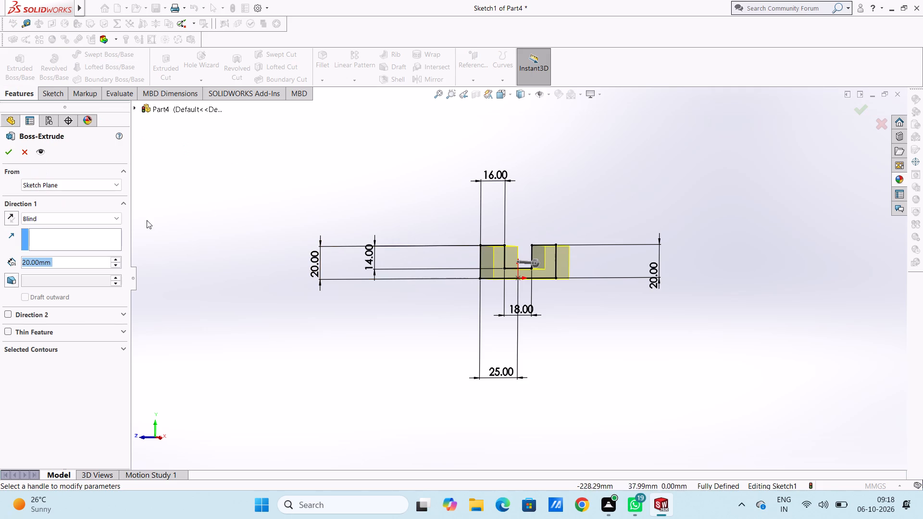
left_click(7, 152)
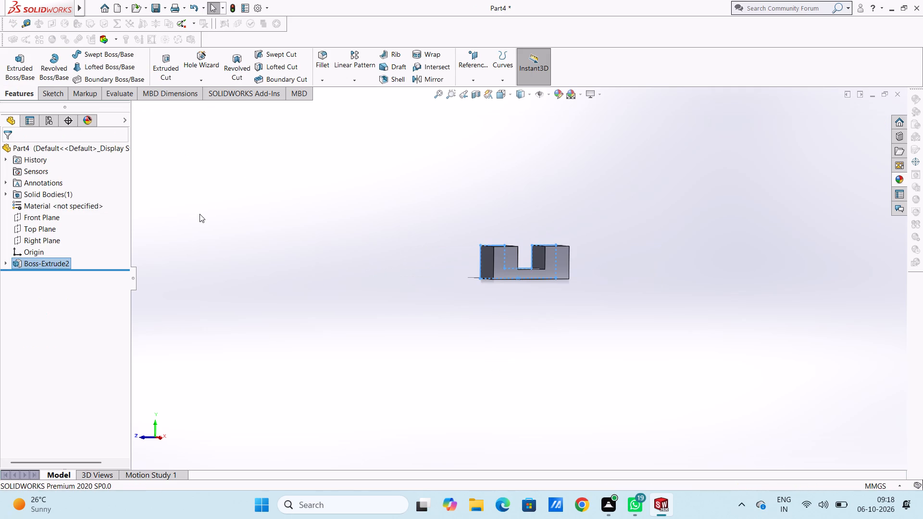
left_click(200, 213)
Start a new sketch on the block's U-shaped left face, the one lying on the Right Plane.
key("ctrl+3")
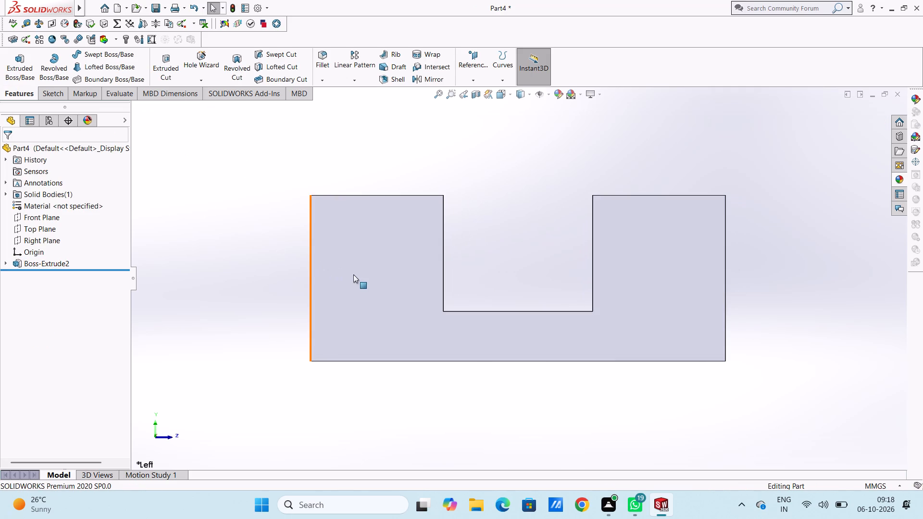
left_click(353, 274)
left_click(393, 252)
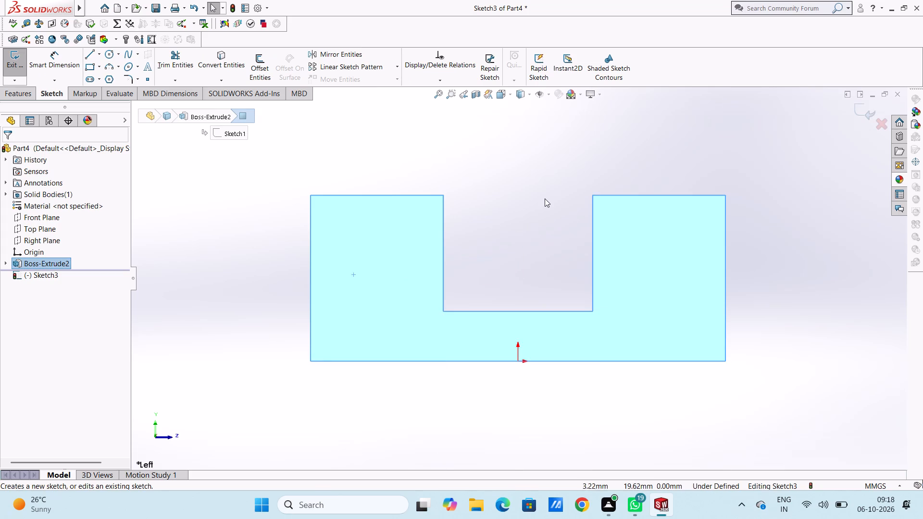
left_click(545, 198)
key("ctrl+4")
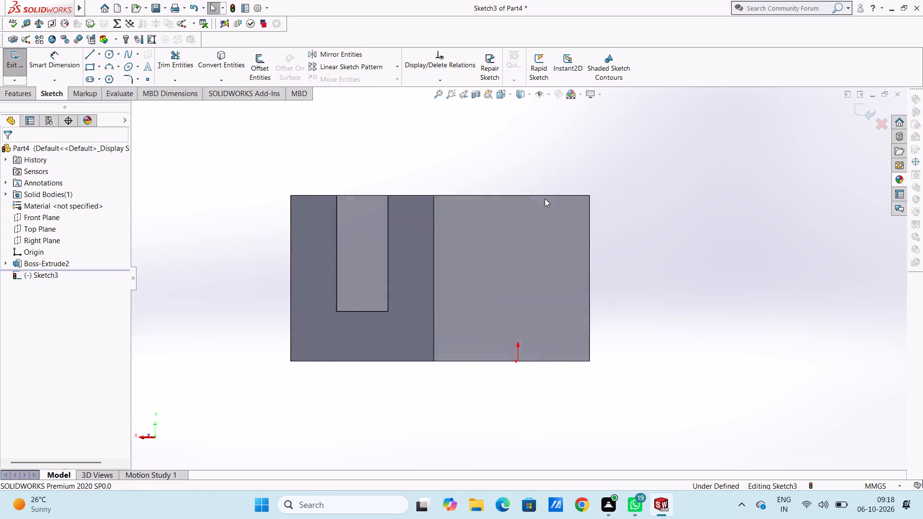
scroll(545, 198, "up", 4)
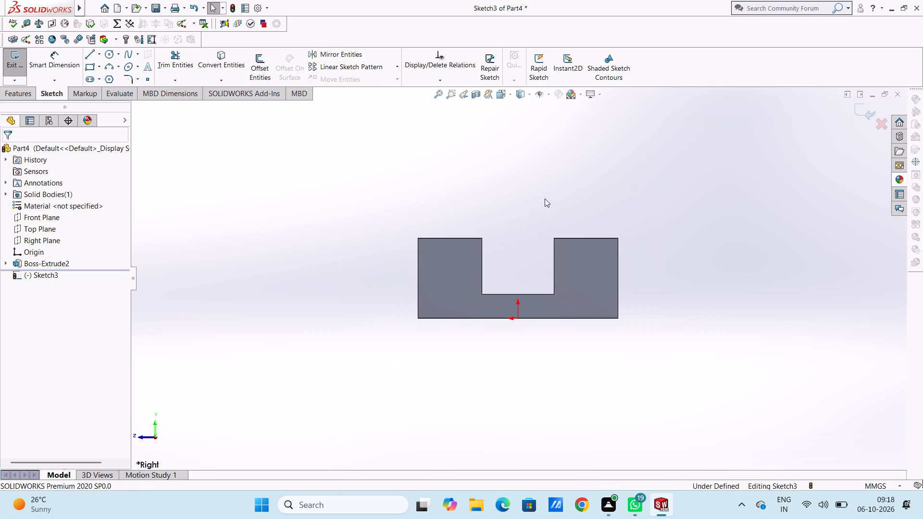
scroll(545, 198, "up", 2)
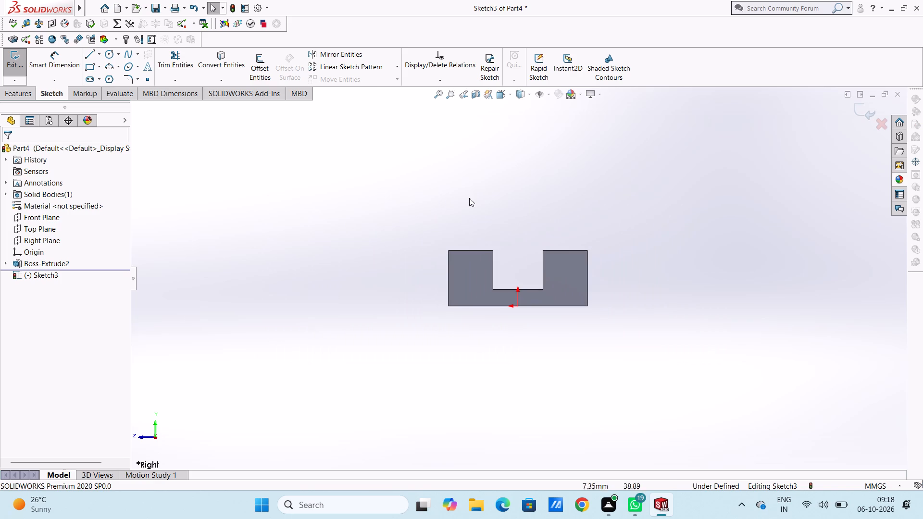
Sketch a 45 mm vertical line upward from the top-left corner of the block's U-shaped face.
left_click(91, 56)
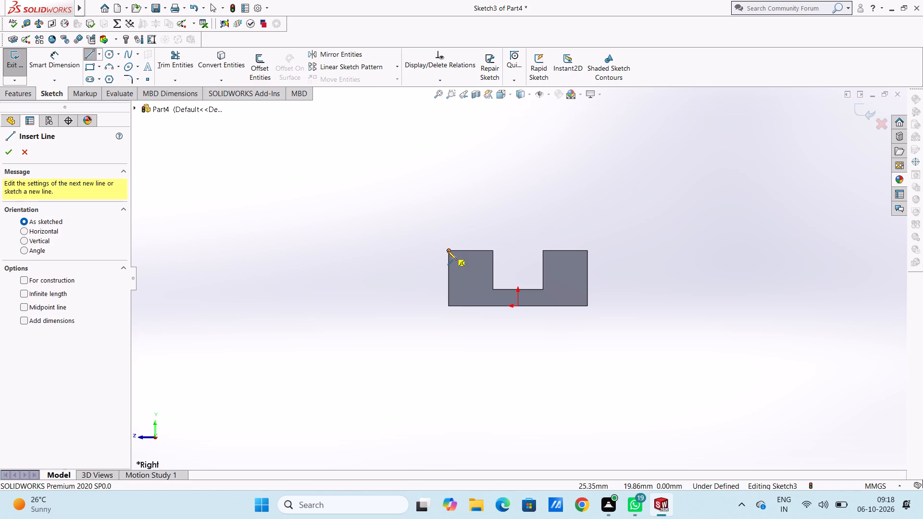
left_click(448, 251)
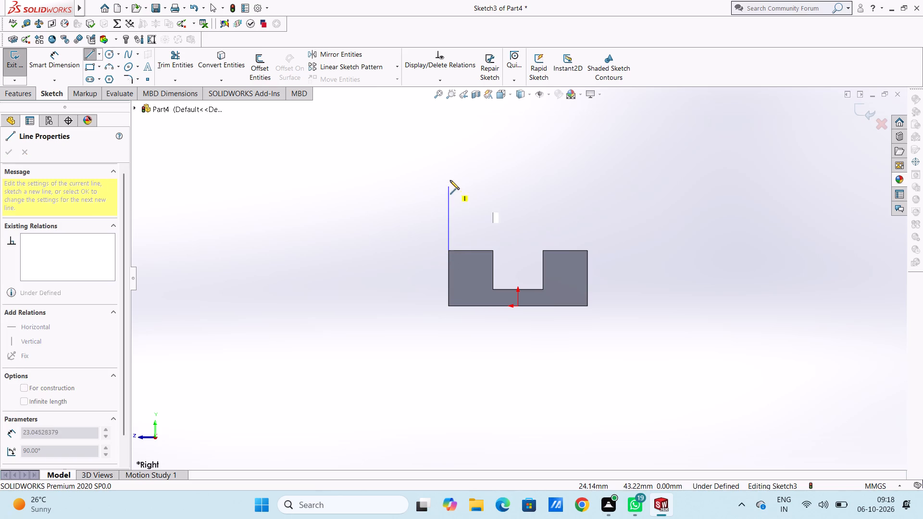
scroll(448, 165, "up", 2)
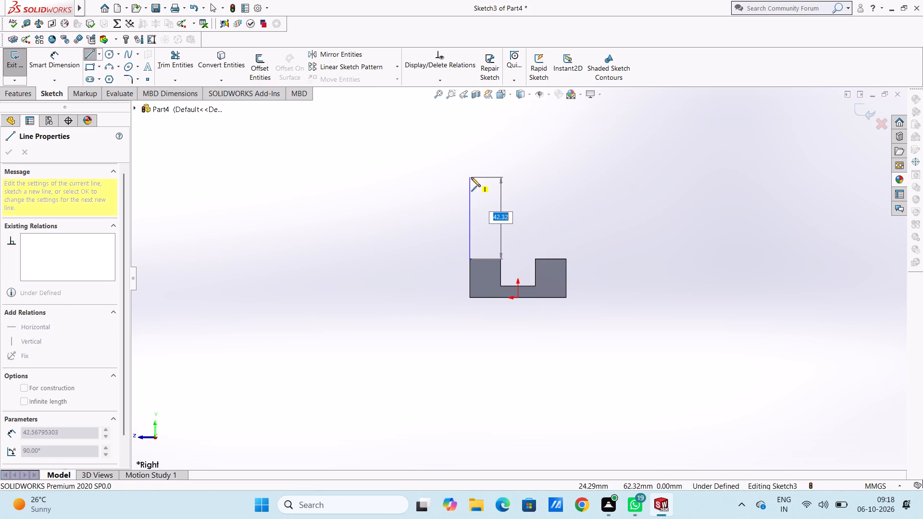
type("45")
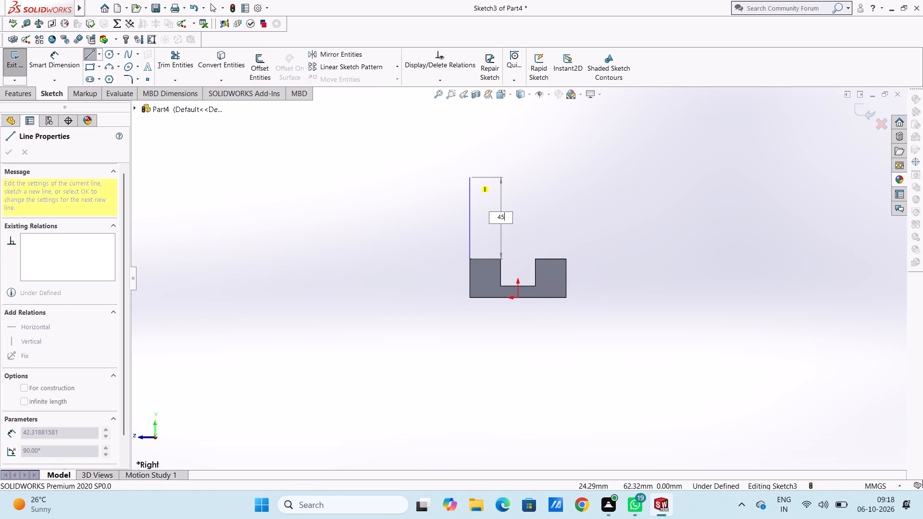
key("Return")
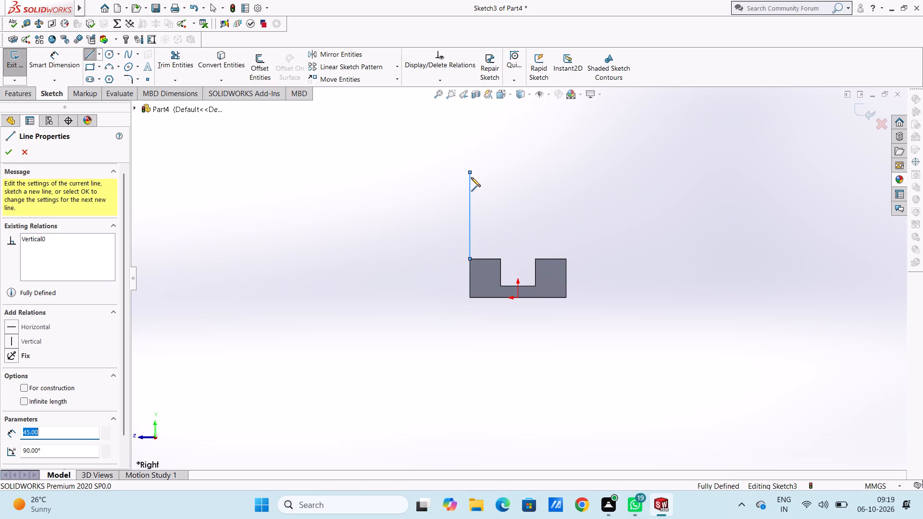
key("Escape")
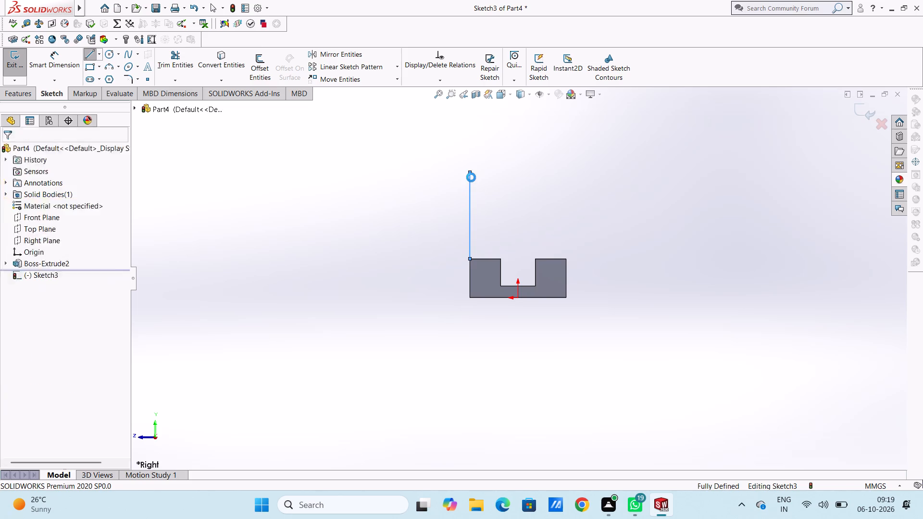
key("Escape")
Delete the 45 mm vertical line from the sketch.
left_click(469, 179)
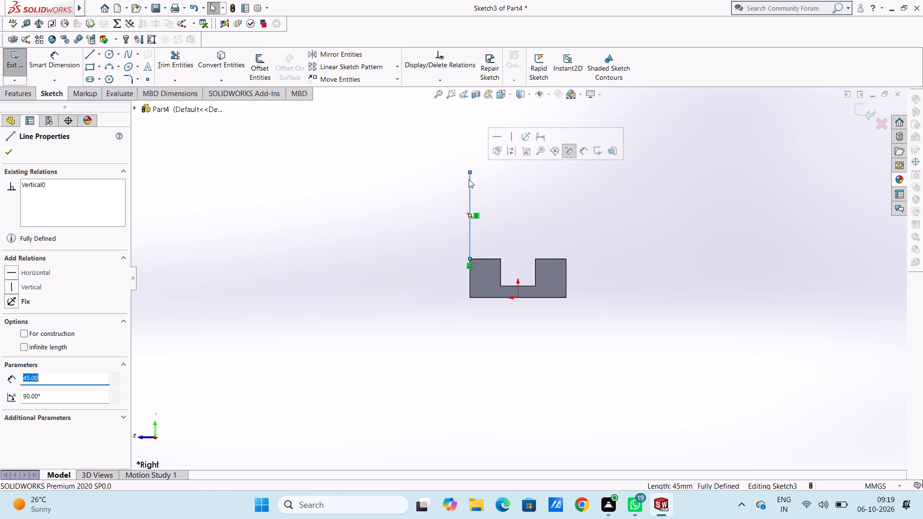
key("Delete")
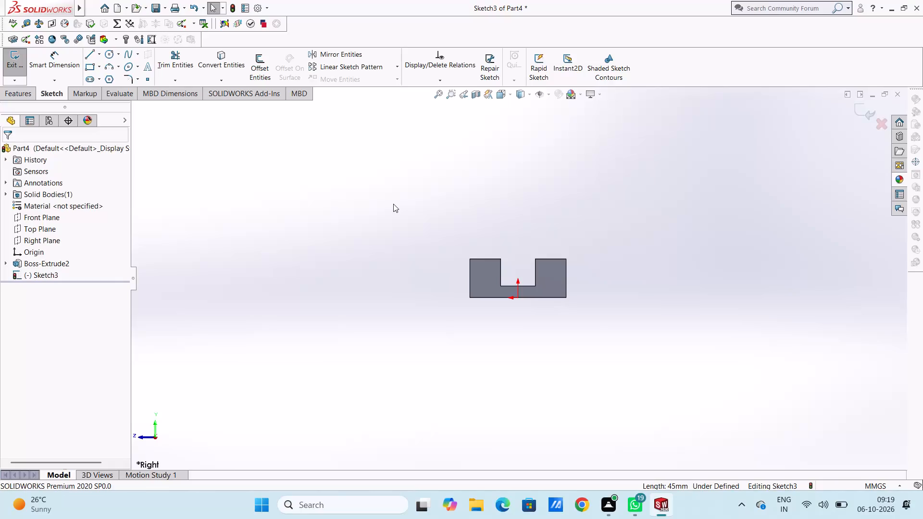
Sketch a 50 mm by 50 mm corner rectangle above the block, starting at the U-shaped face's top-left corner.
left_click(91, 66)
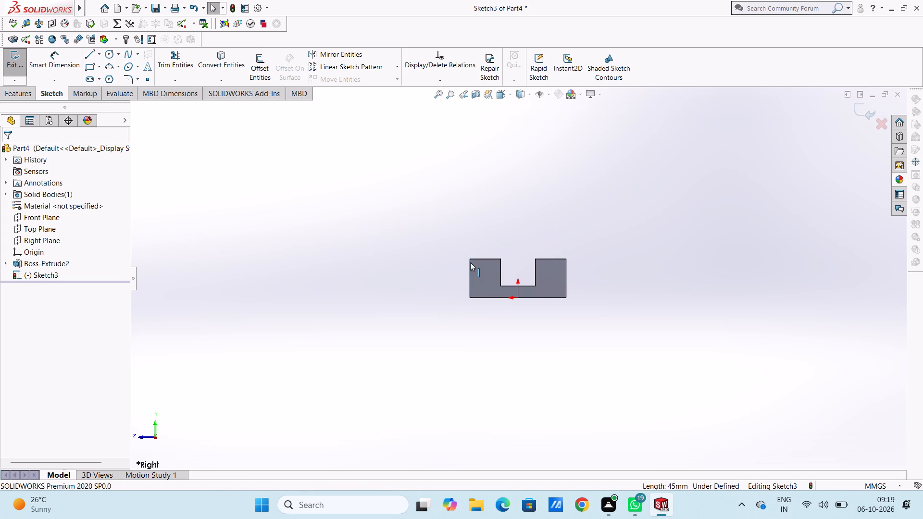
left_click(470, 259)
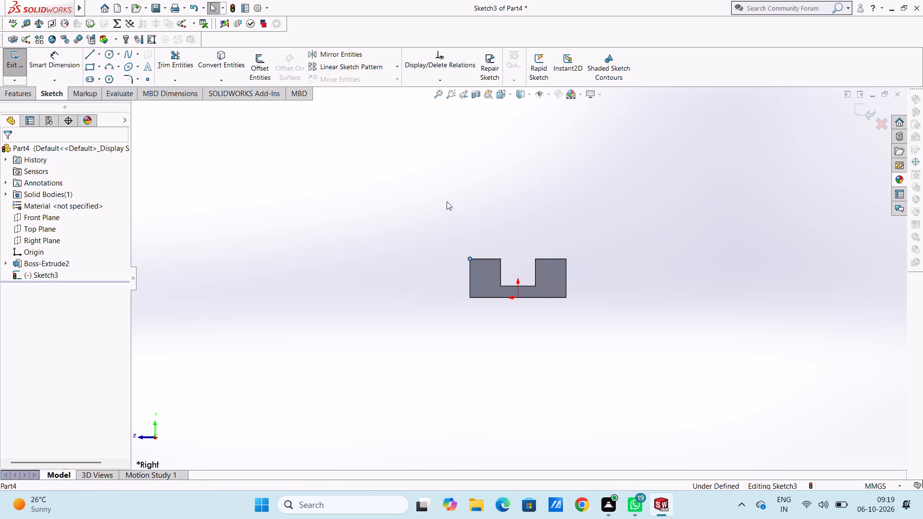
left_click(87, 64)
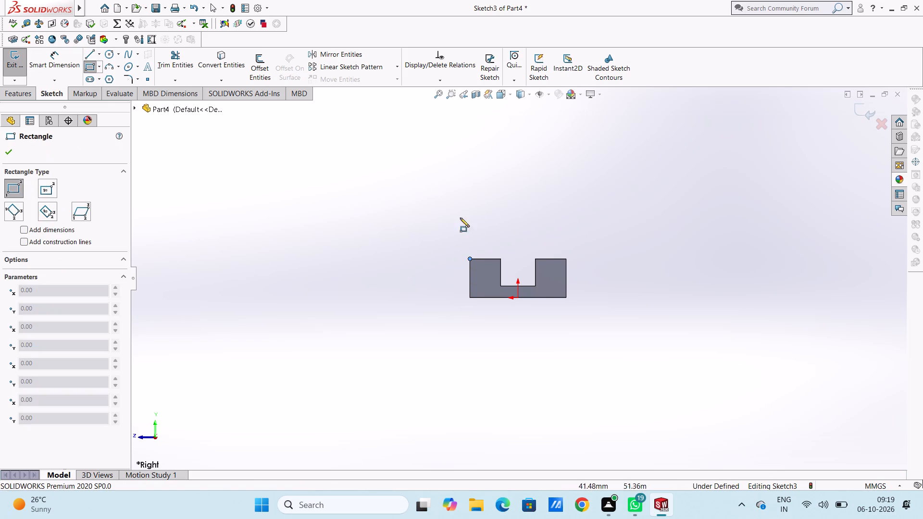
left_click(469, 257)
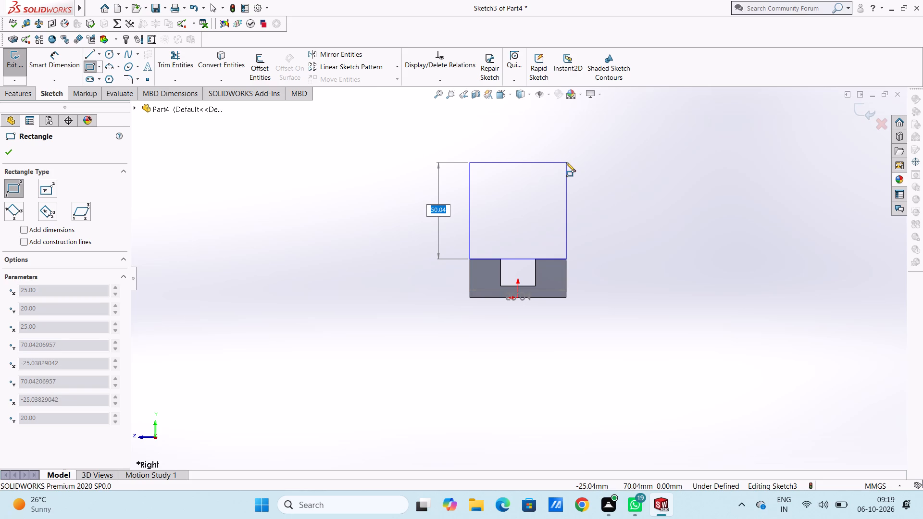
type("50")
key("Return")
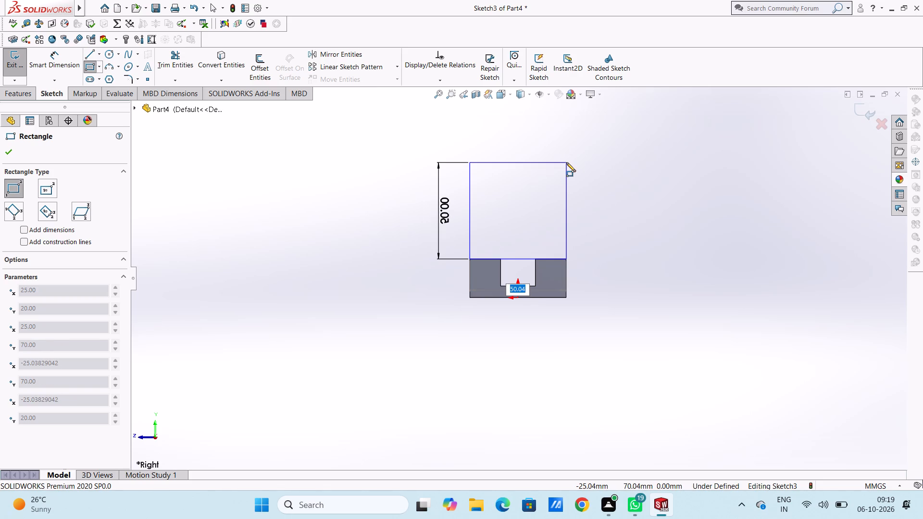
type("50")
key("Return")
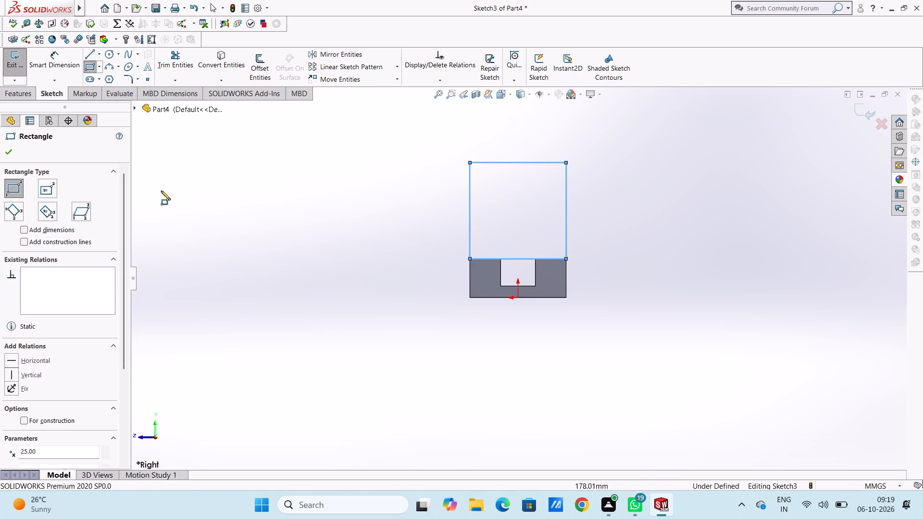
left_click(11, 151)
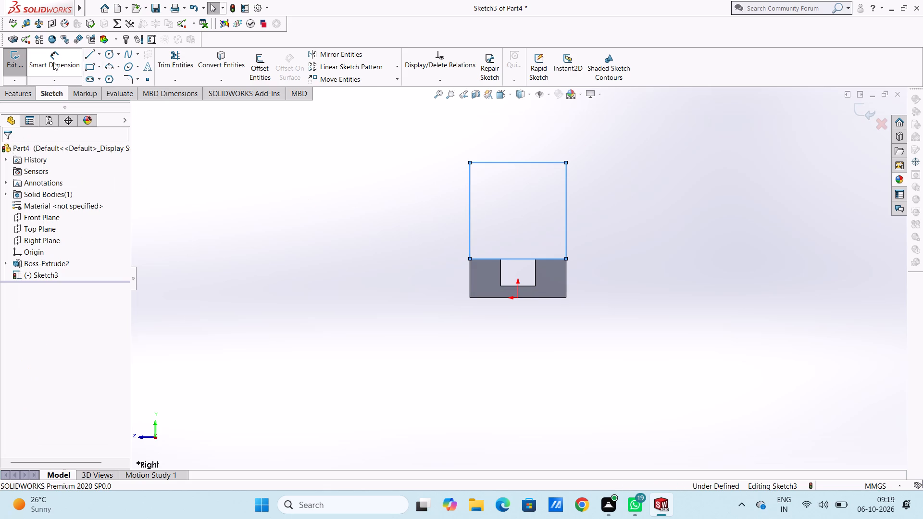
Dimension the height of the large square along its left side.
left_click(53, 62)
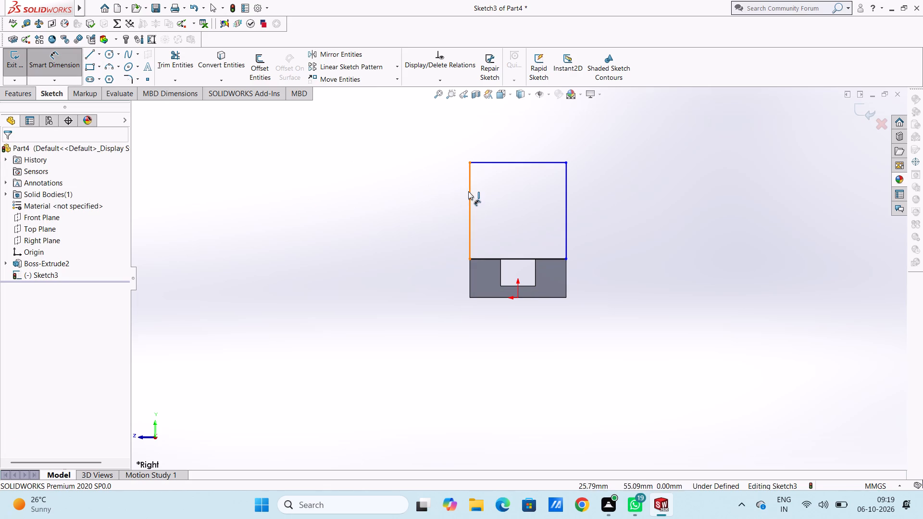
left_click(468, 191)
left_click(378, 194)
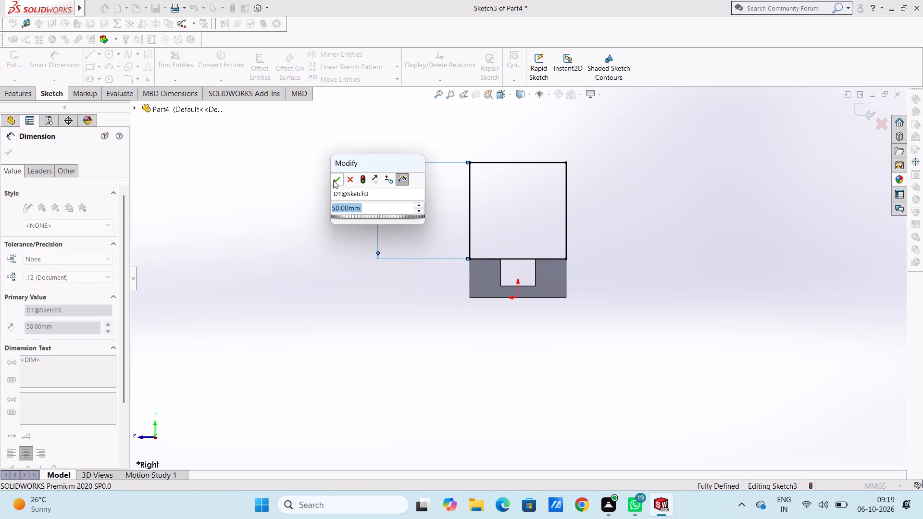
left_click(333, 179)
left_click(312, 202)
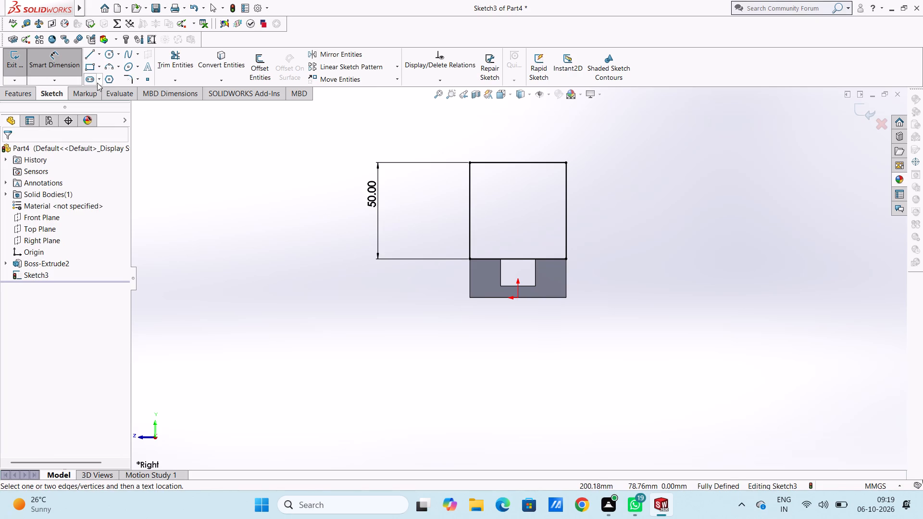
Sketch an inner corner rectangle 18 mm wide and 45 mm high, rising from the slot's top-left corner.
left_click(90, 66)
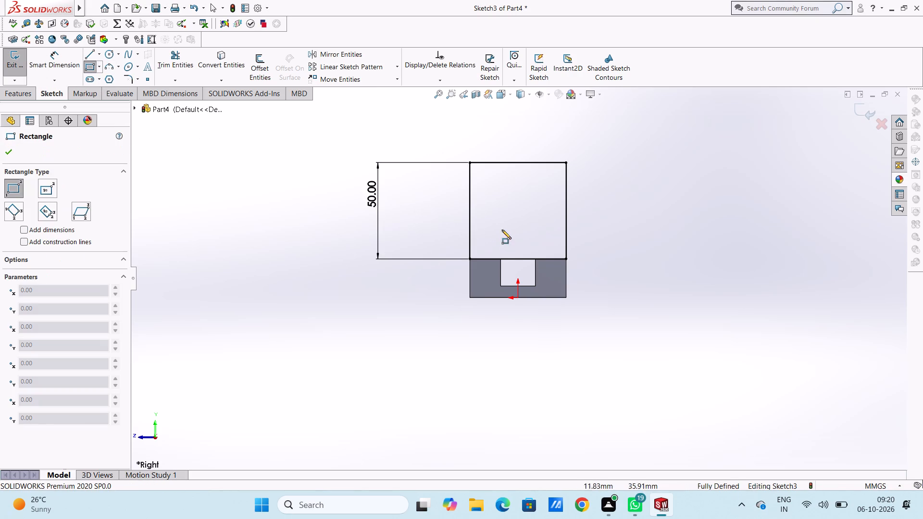
left_click(501, 260)
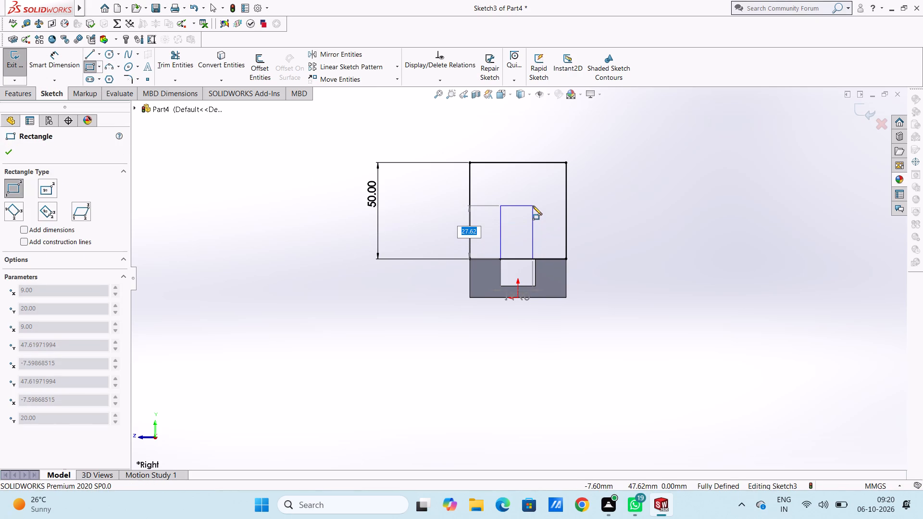
type("45")
key("Return")
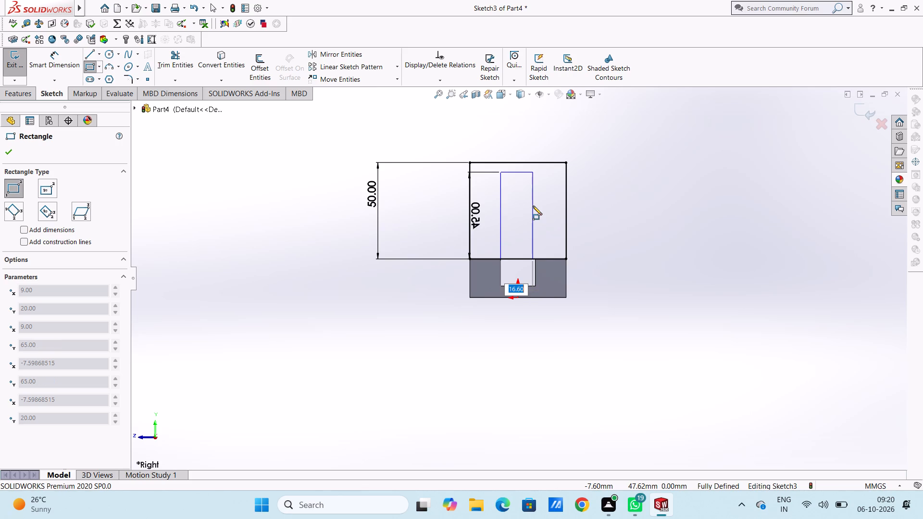
type("18")
key("Return")
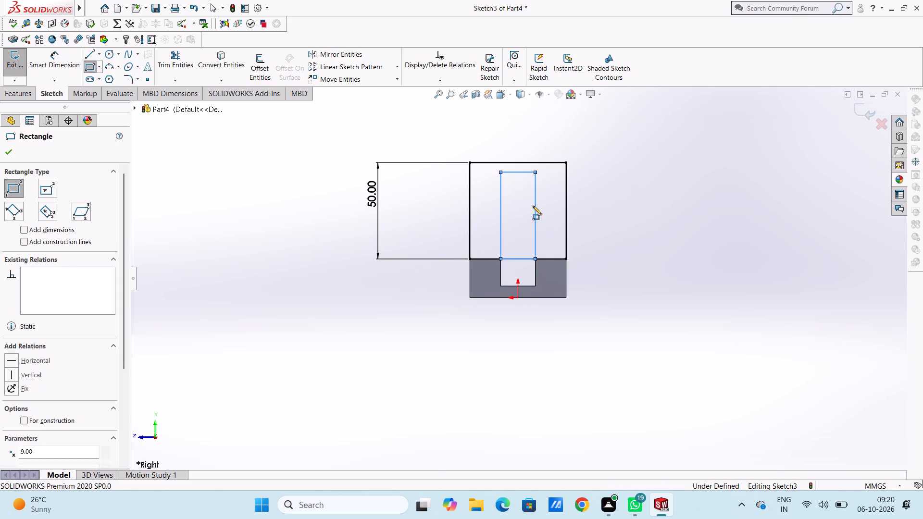
left_click(6, 150)
Dimension the inner rectangle's width along its top edge and its height along its right side.
left_click(56, 64)
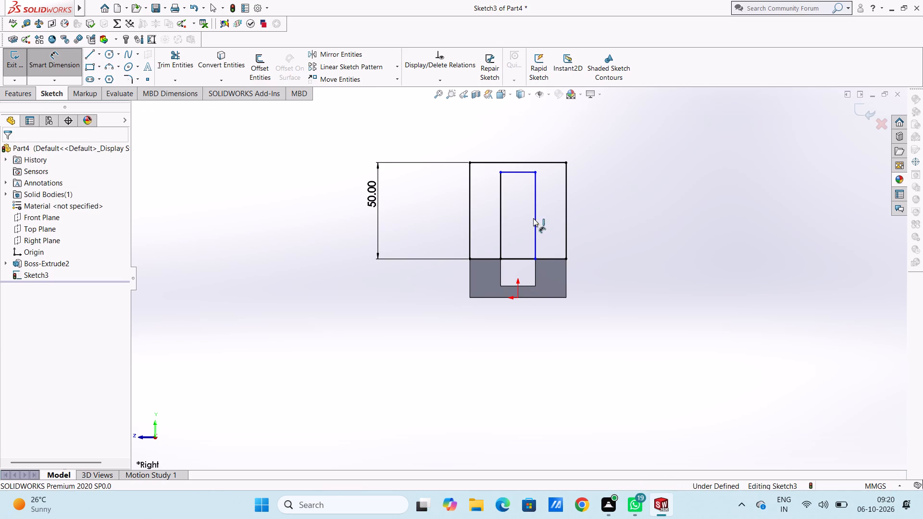
left_click(515, 170)
left_click(516, 129)
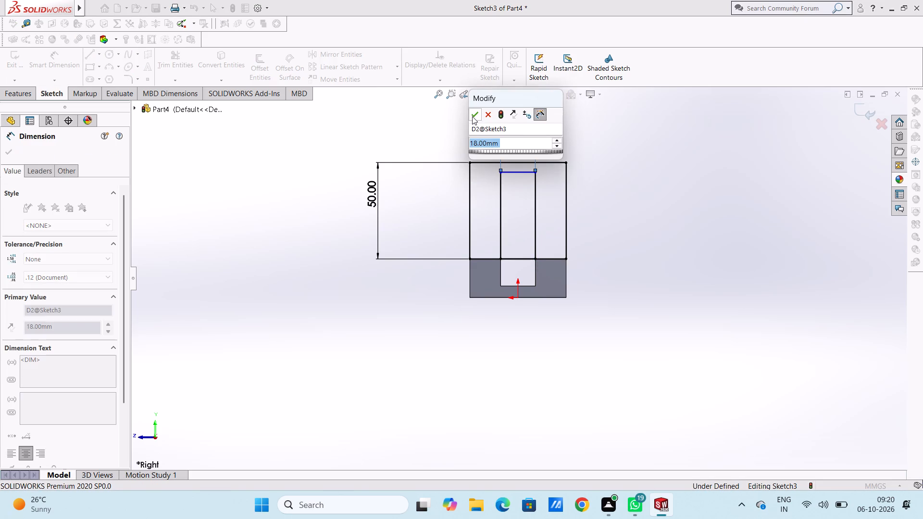
left_click(471, 115)
left_click(449, 113)
left_click(535, 189)
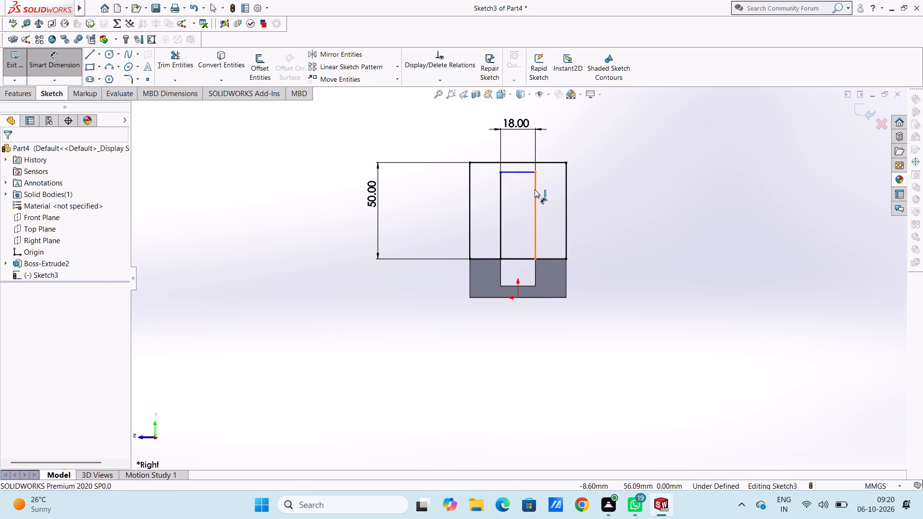
left_click(631, 214)
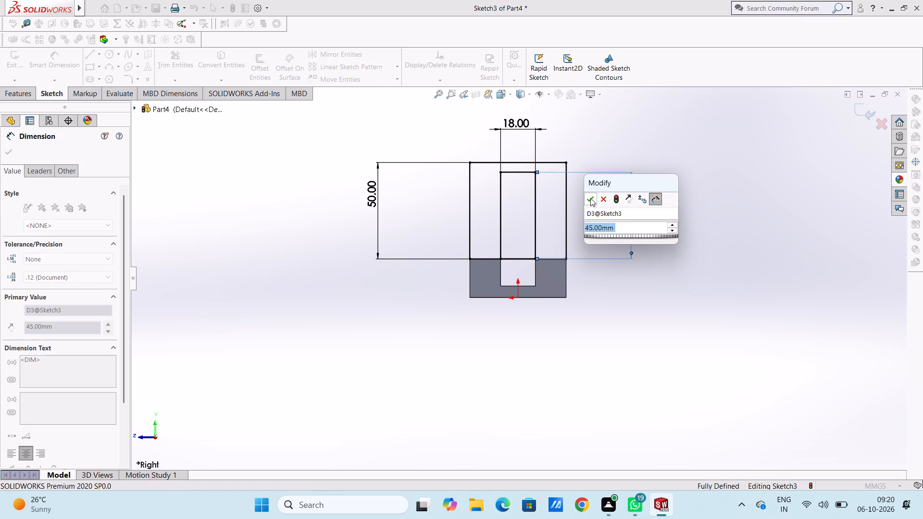
left_click(590, 198)
left_click(600, 147)
middle_click_drag(611, 148, 671, 192)
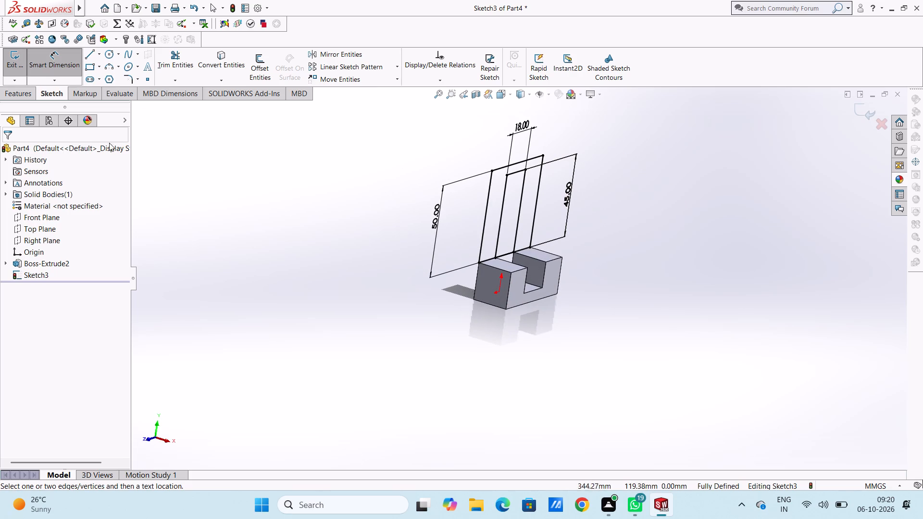
left_click(50, 65)
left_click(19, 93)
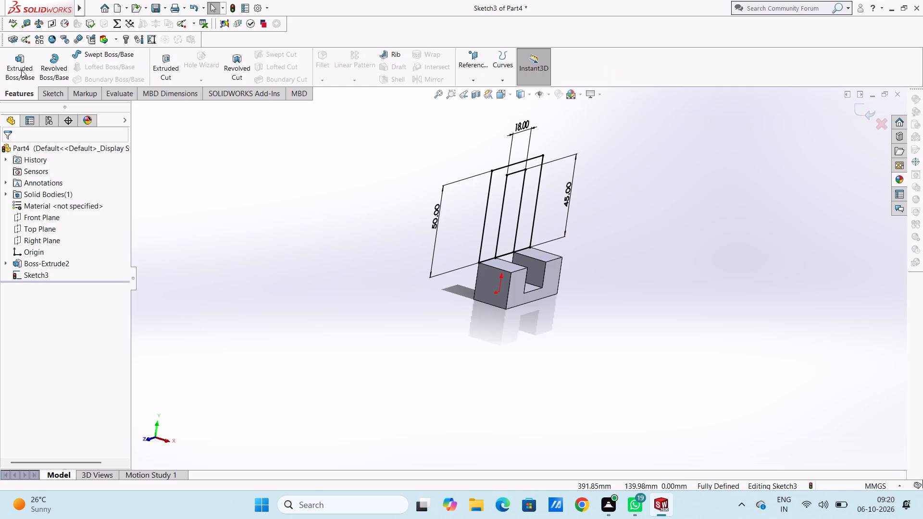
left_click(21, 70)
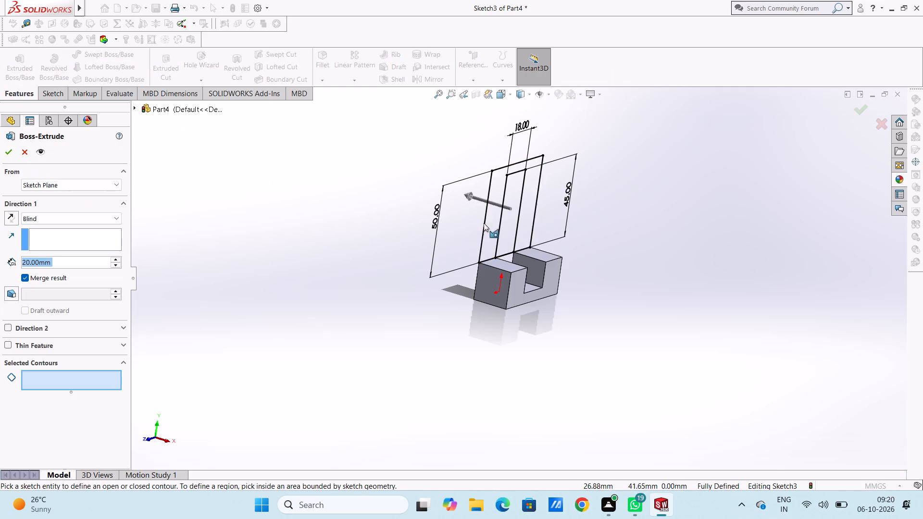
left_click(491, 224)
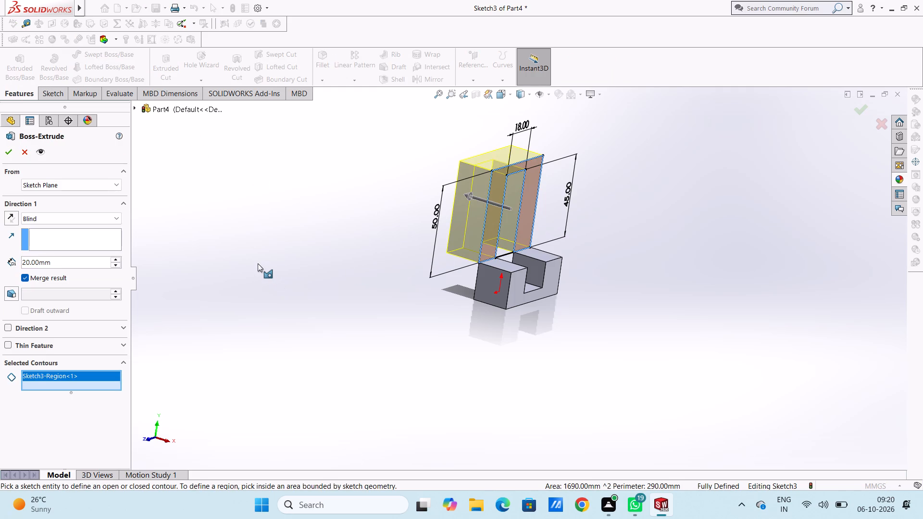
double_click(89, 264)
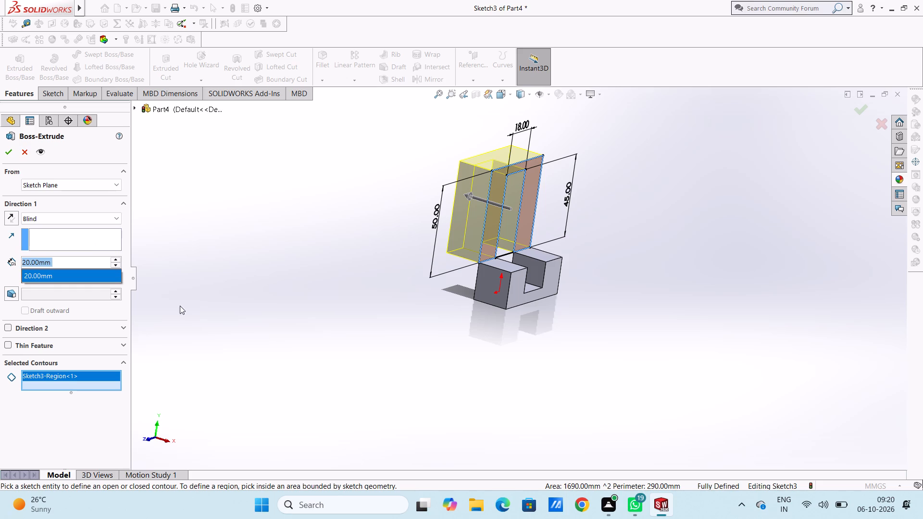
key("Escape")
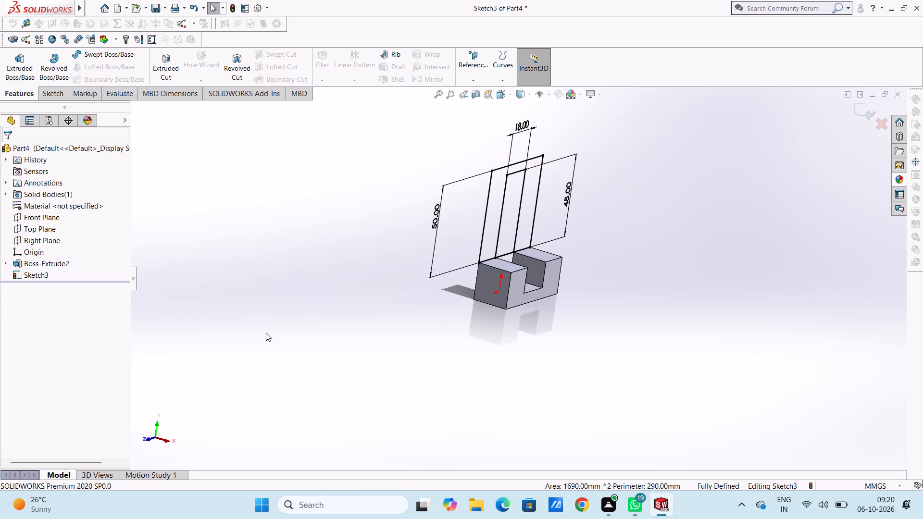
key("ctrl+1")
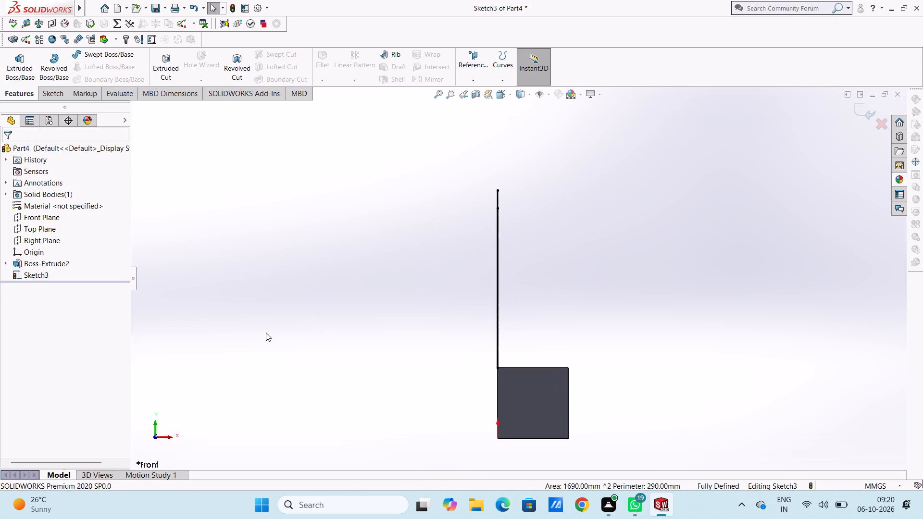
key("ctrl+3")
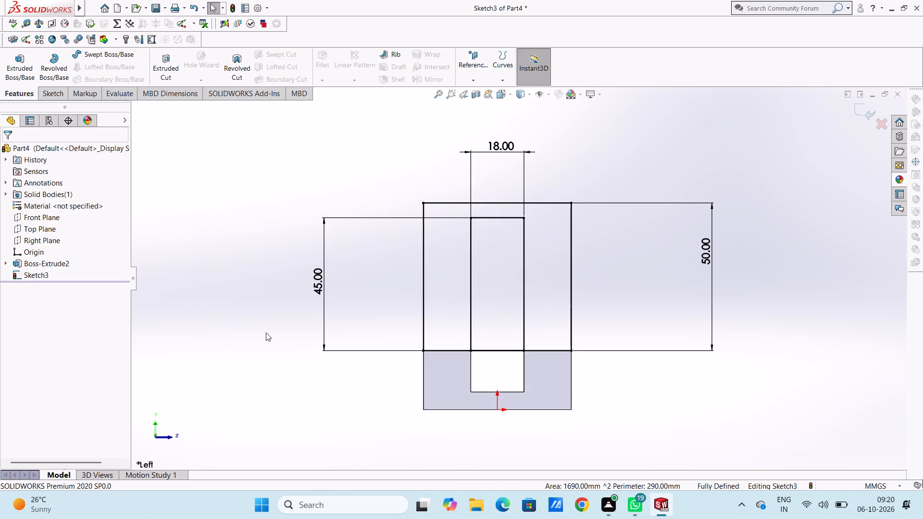
Sketch a corner rectangle over the U-shaped face, from its top-left corner to its bottom-right corner.
left_click(50, 94)
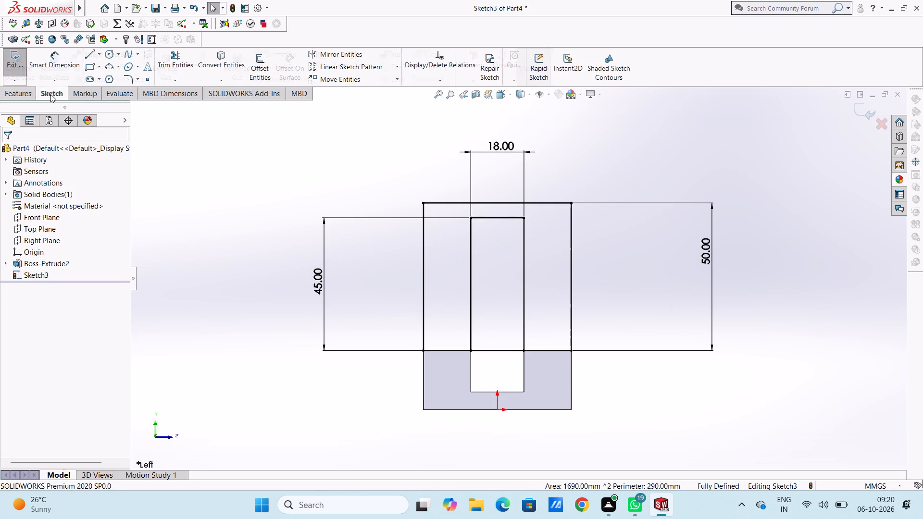
left_click(90, 65)
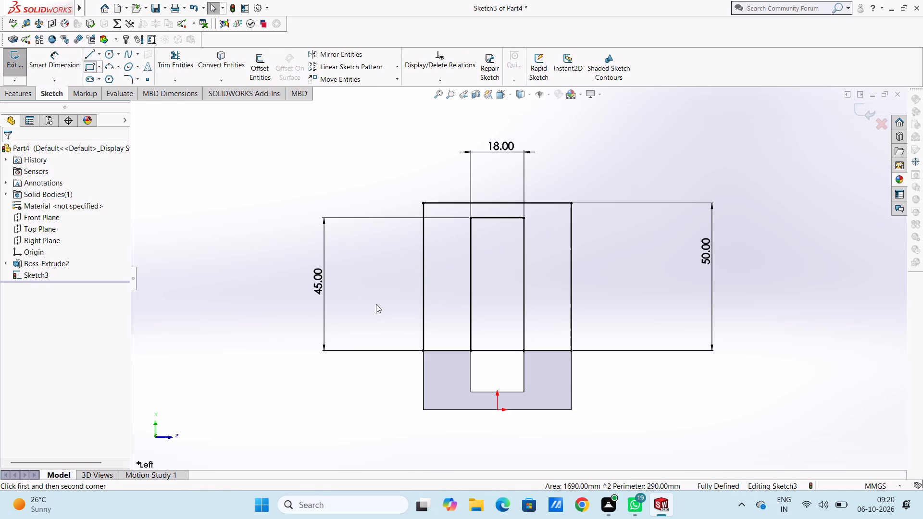
left_click(422, 351)
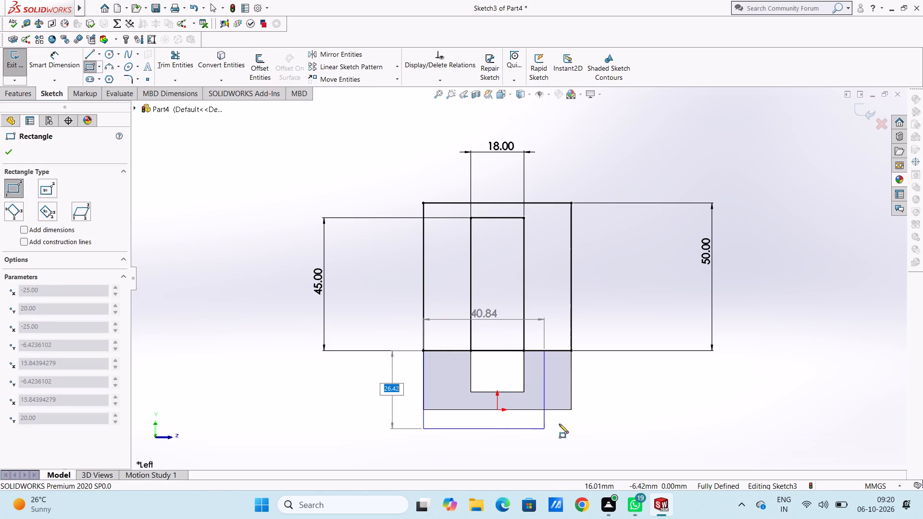
left_click(571, 409)
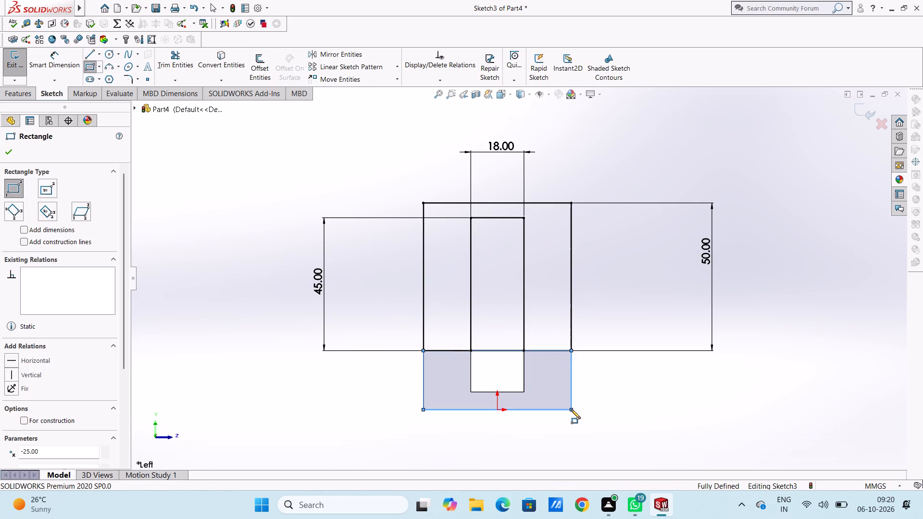
key("Escape")
key("Escape")
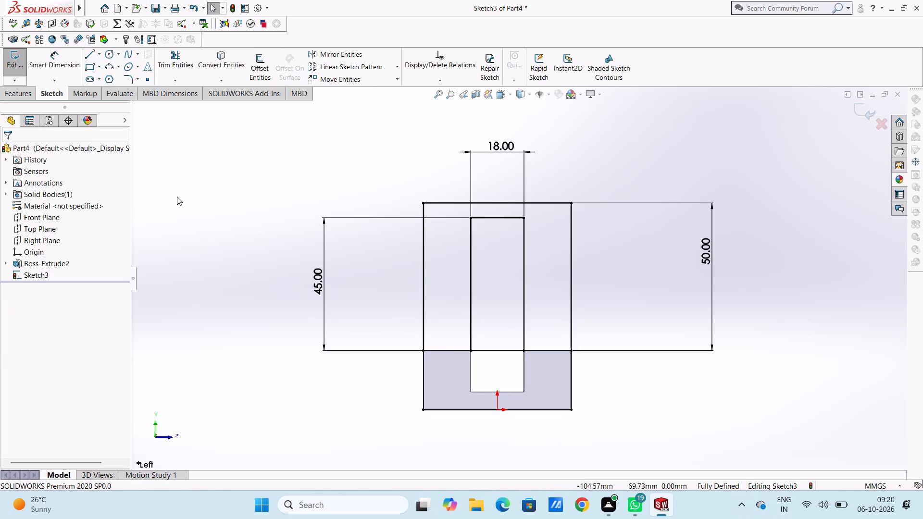
Extrude the upper frame region and the U-shaped region of the sketch together to a blind depth of 50 mm.
middle_click_drag(181, 192, 225, 217)
left_click(16, 95)
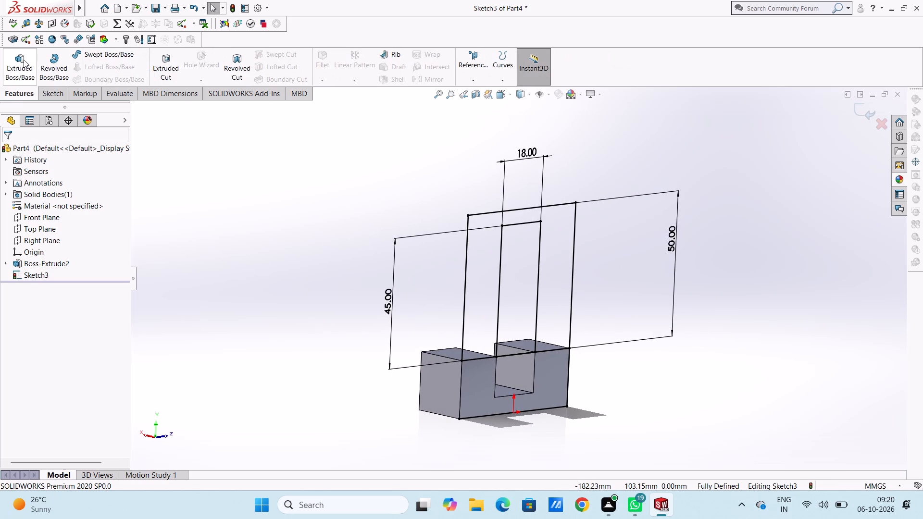
left_click(24, 60)
left_click(480, 272)
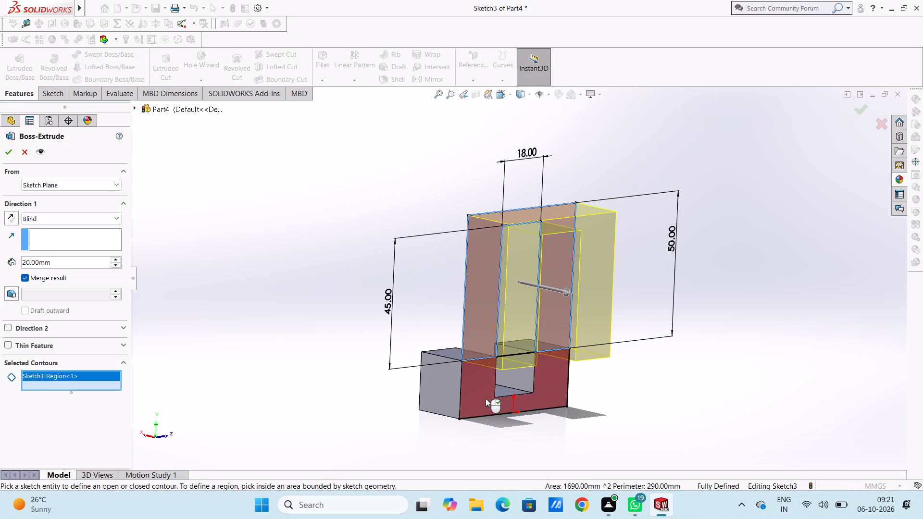
left_click(486, 398)
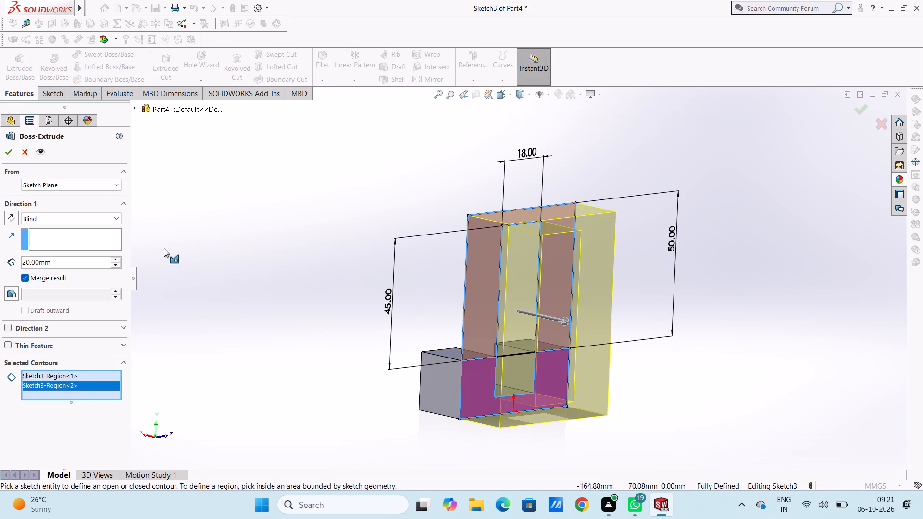
double_click(91, 260)
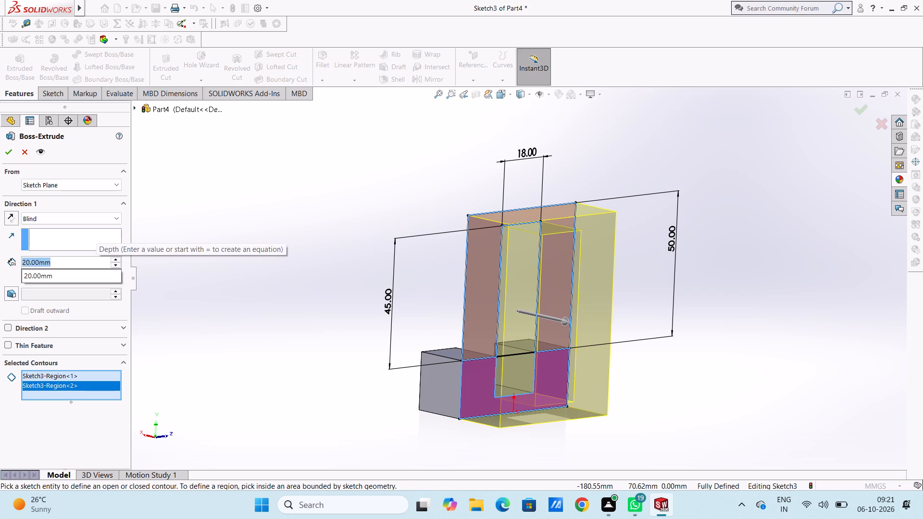
type("50")
key("Return")
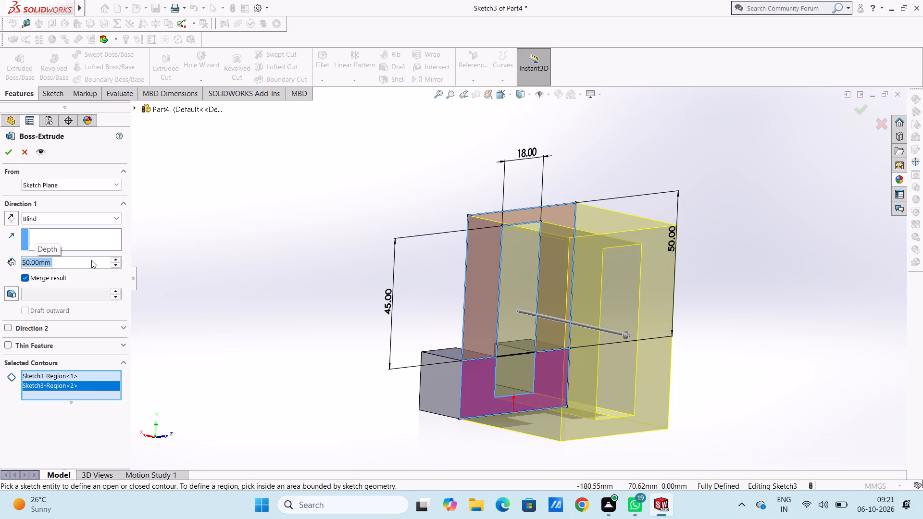
left_click(13, 157)
left_click(256, 259)
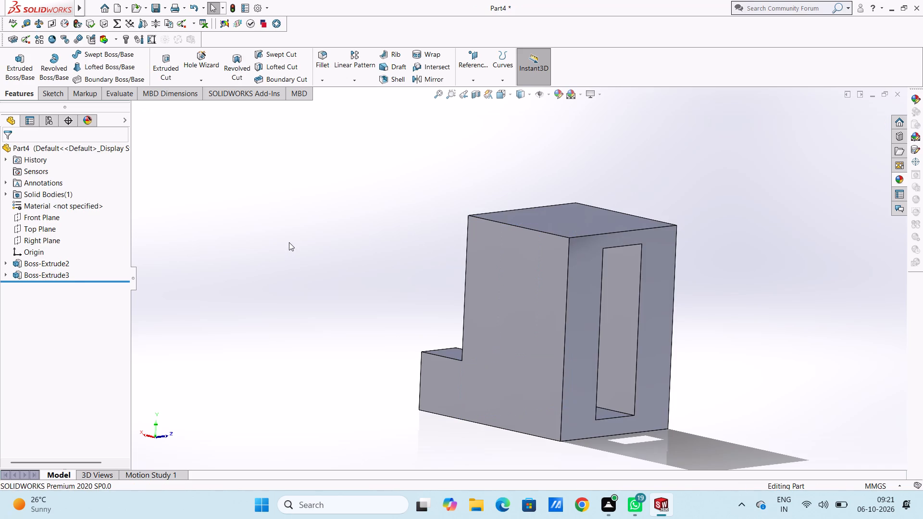
Start a sketch on the L-shaped front face and draw a circle of 25 mm radius in its upper part.
middle_click_drag(289, 241, 398, 364)
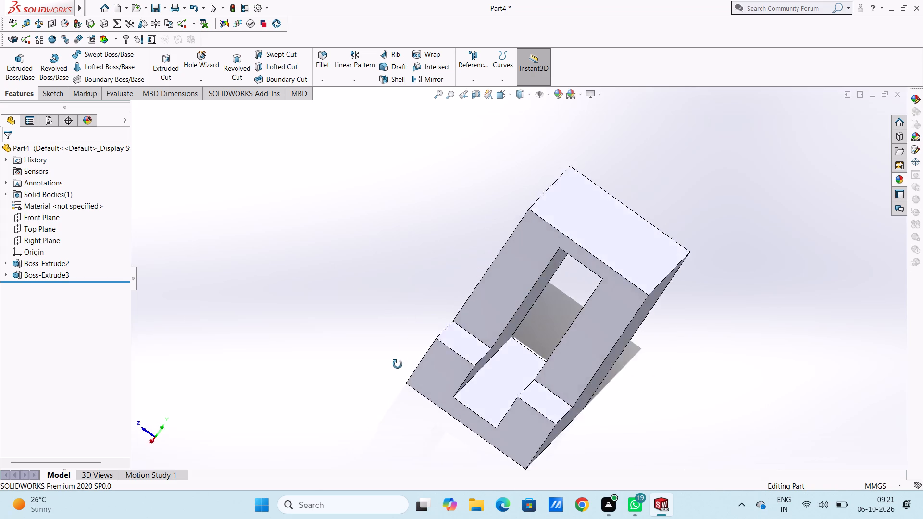
middle_click_drag(398, 364, 394, 364)
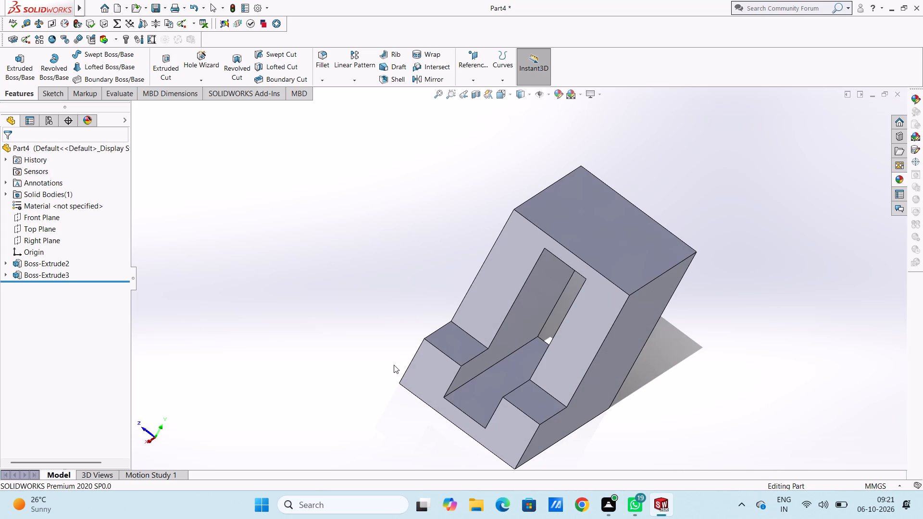
key("ctrl+1")
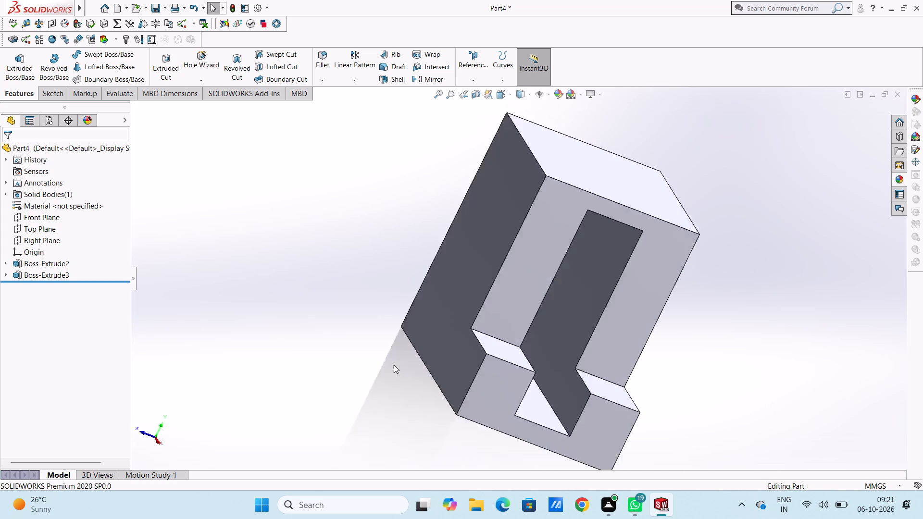
scroll(394, 365, "up", 3)
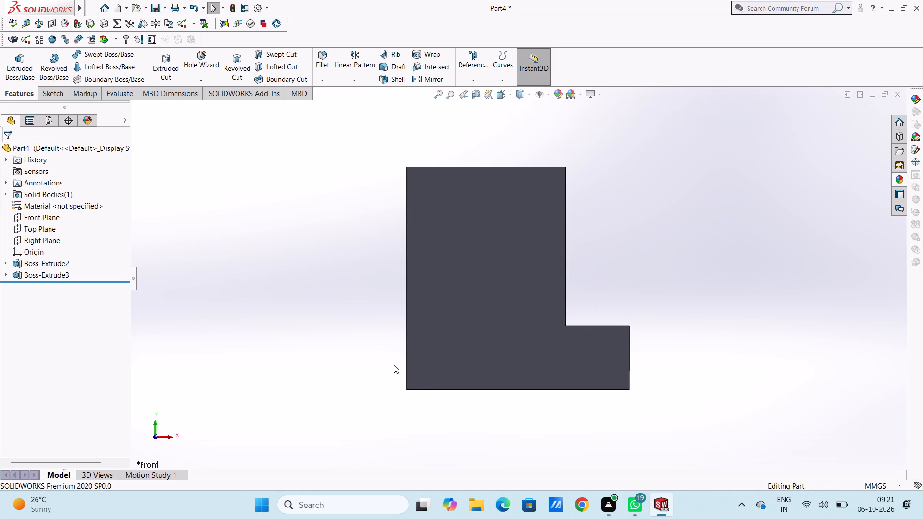
left_click(482, 243)
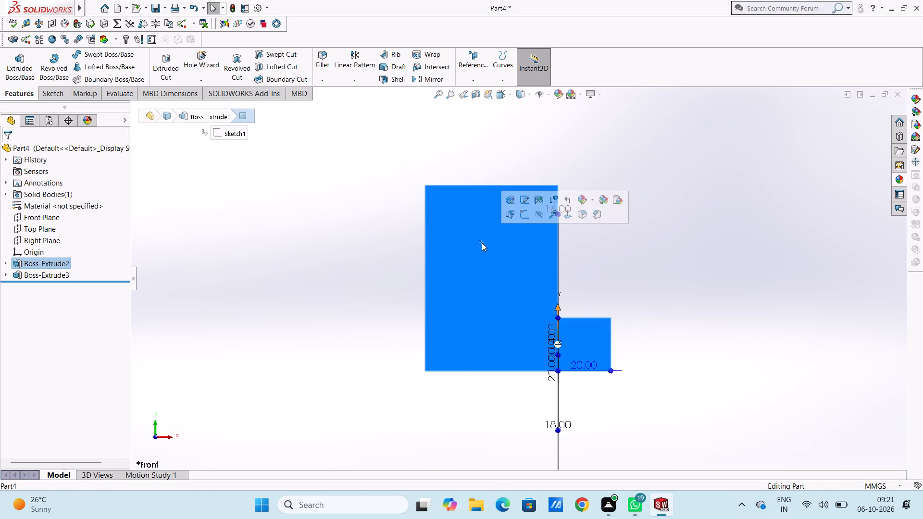
left_click(521, 220)
left_click(310, 254)
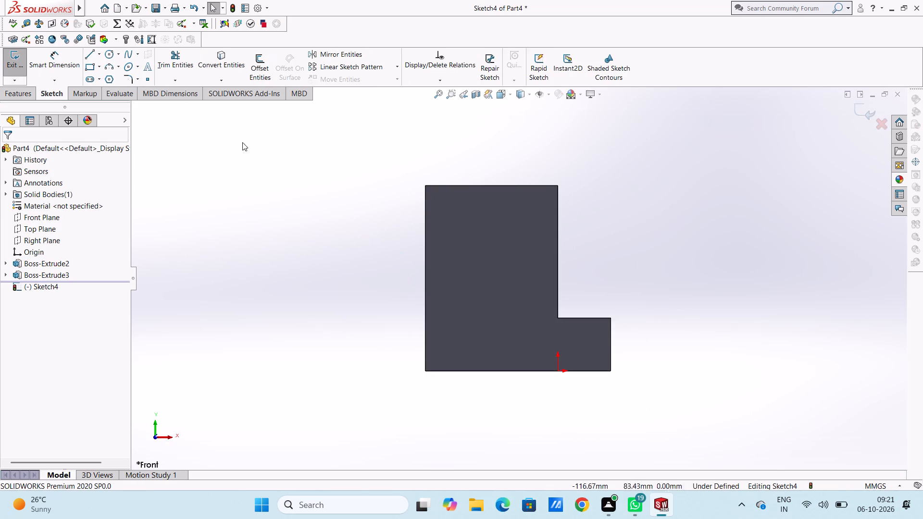
left_click(107, 54)
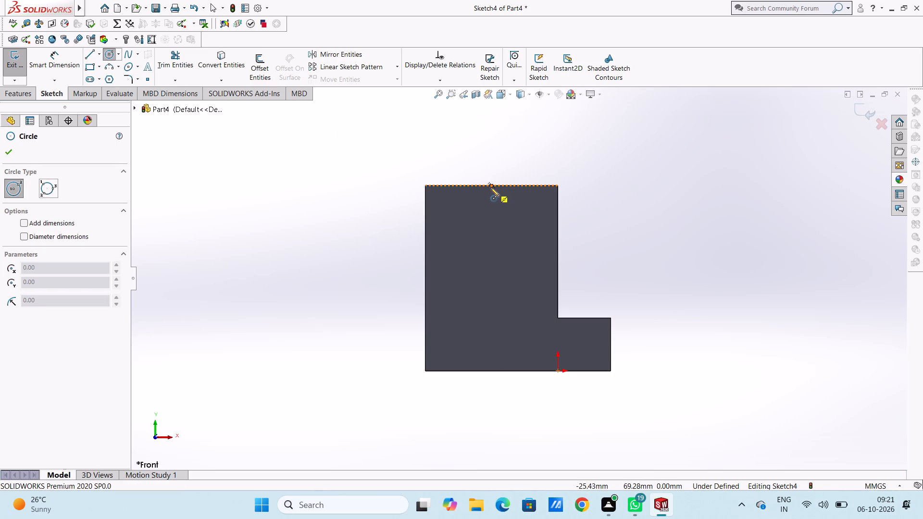
left_click(489, 222)
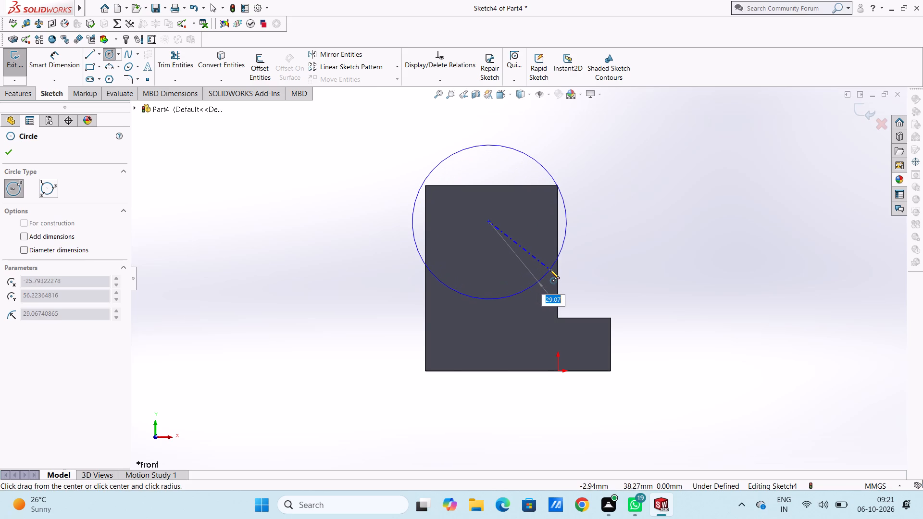
type("25")
key("Return")
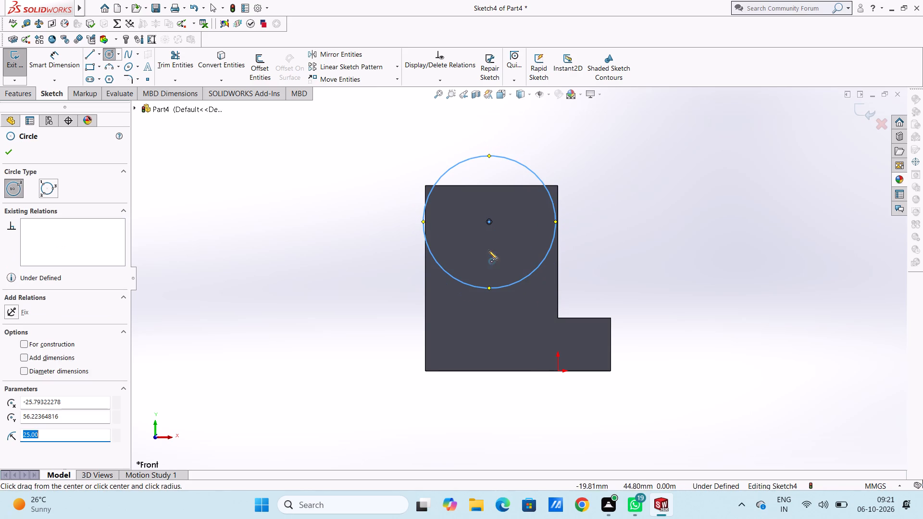
left_click(3, 149)
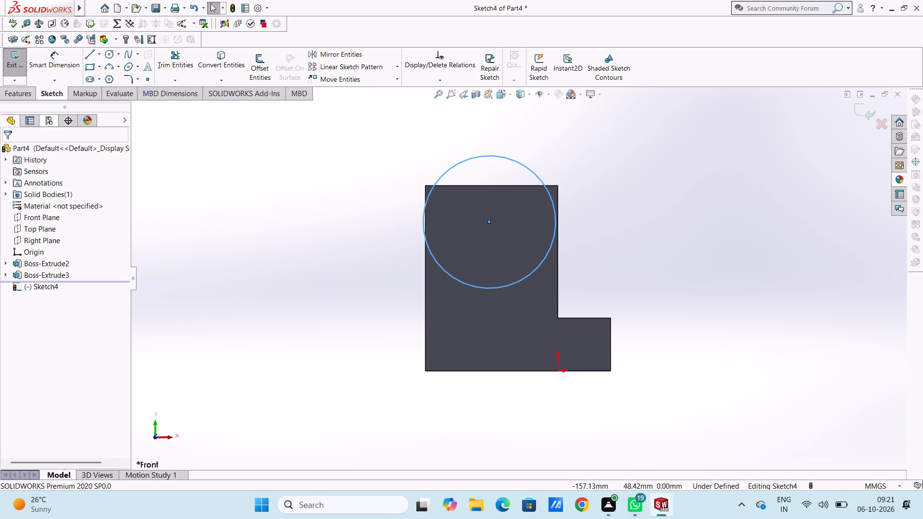
Dimension the circle's diameter.
left_click(60, 62)
left_click(456, 276)
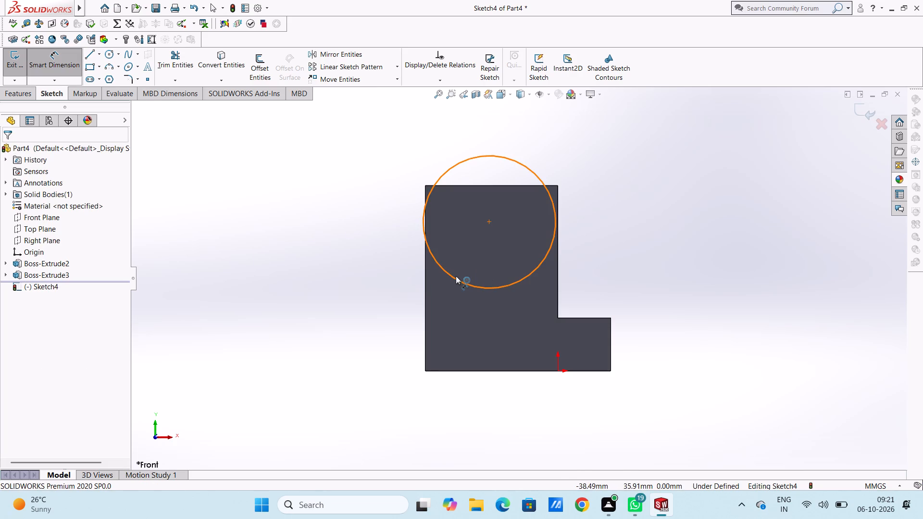
left_click(275, 335)
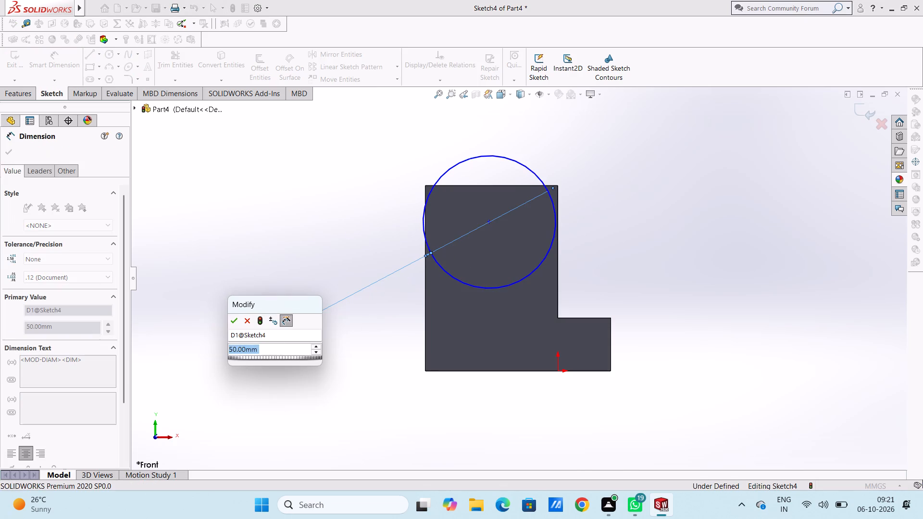
left_click(232, 324)
left_click(234, 280)
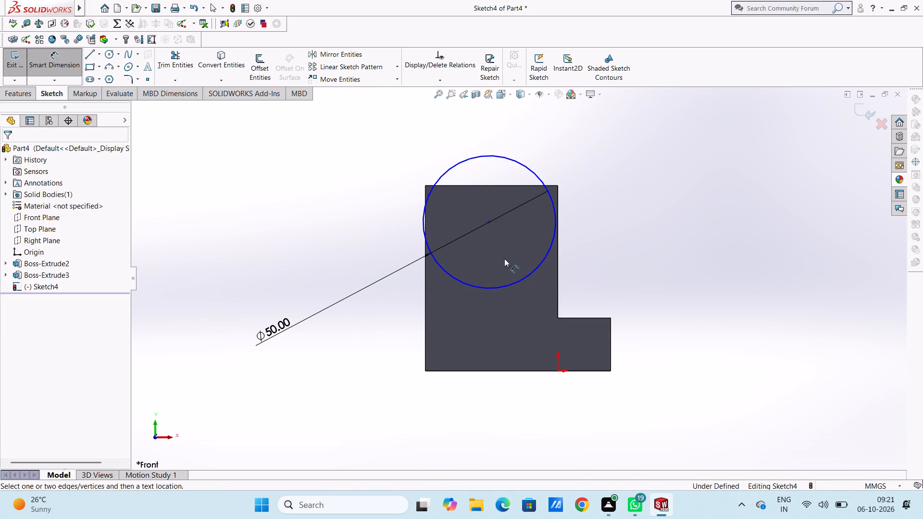
Dimension the circle's centre 25 mm horizontally from the L-shaped face's tall left edge.
left_click(490, 218)
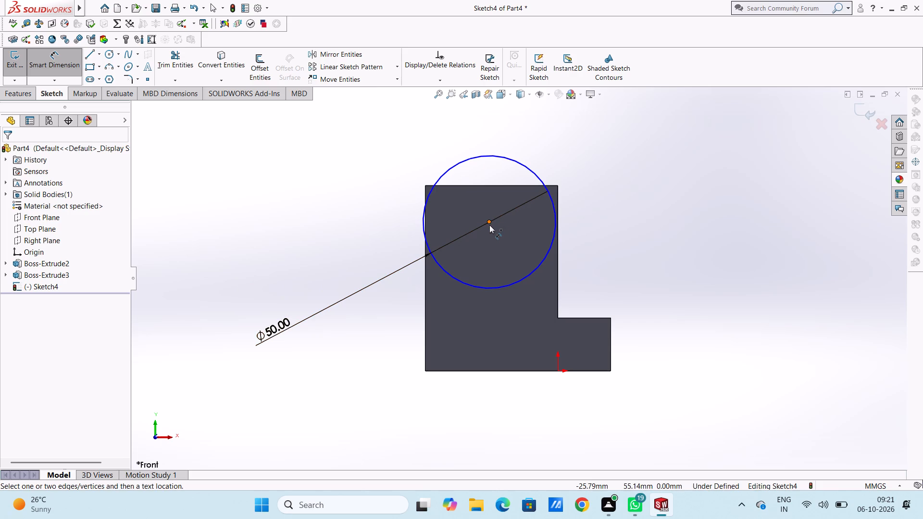
left_click(489, 222)
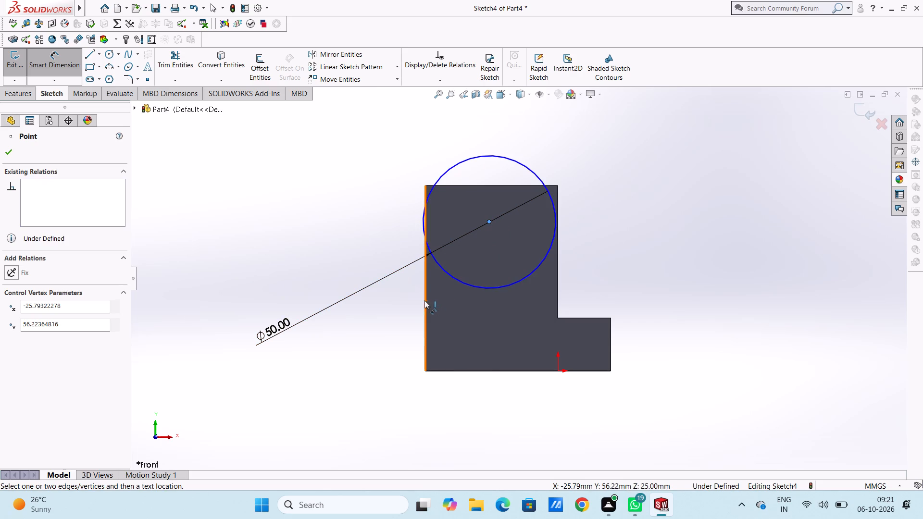
left_click(424, 300)
left_click(420, 443)
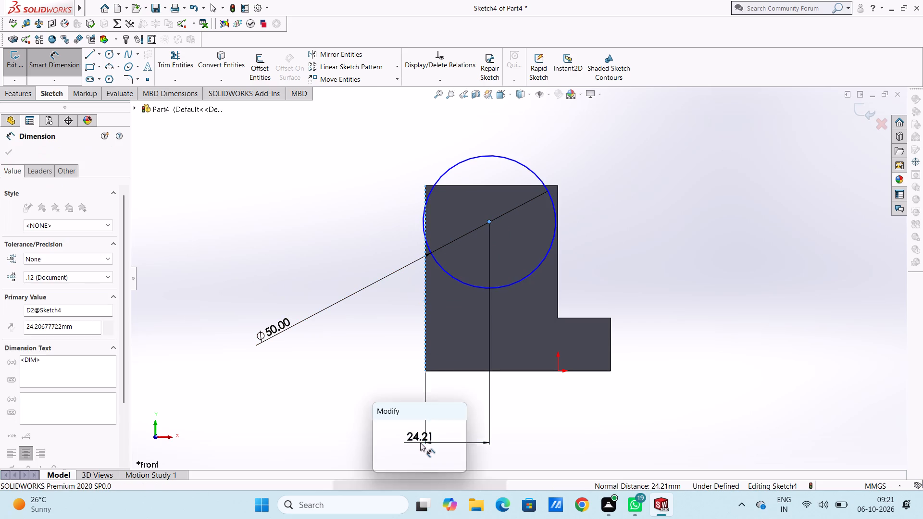
type("25")
key("Return")
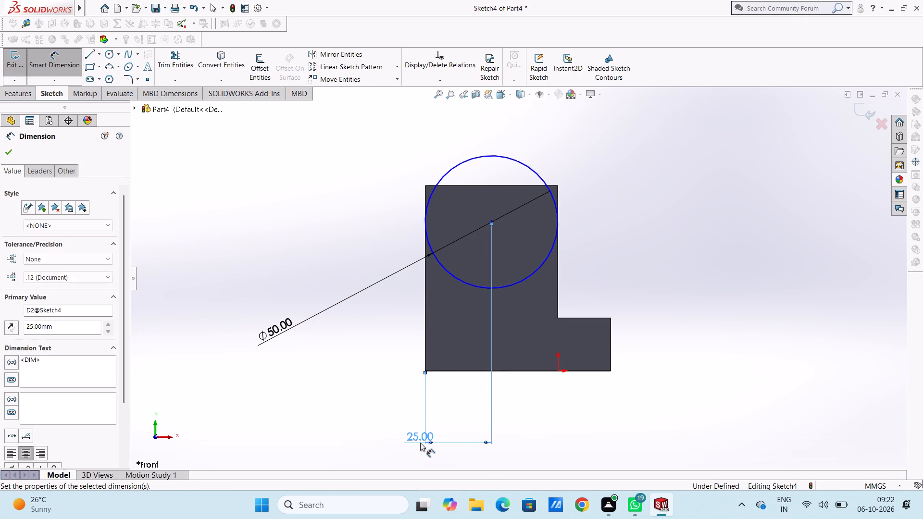
left_click(369, 245)
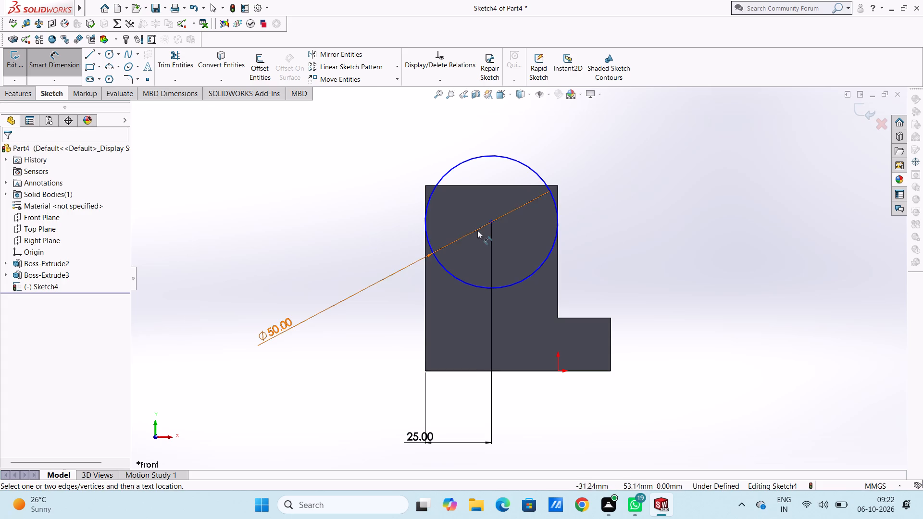
Dimension the circle's centre 55 mm vertically above the origin.
left_click(493, 223)
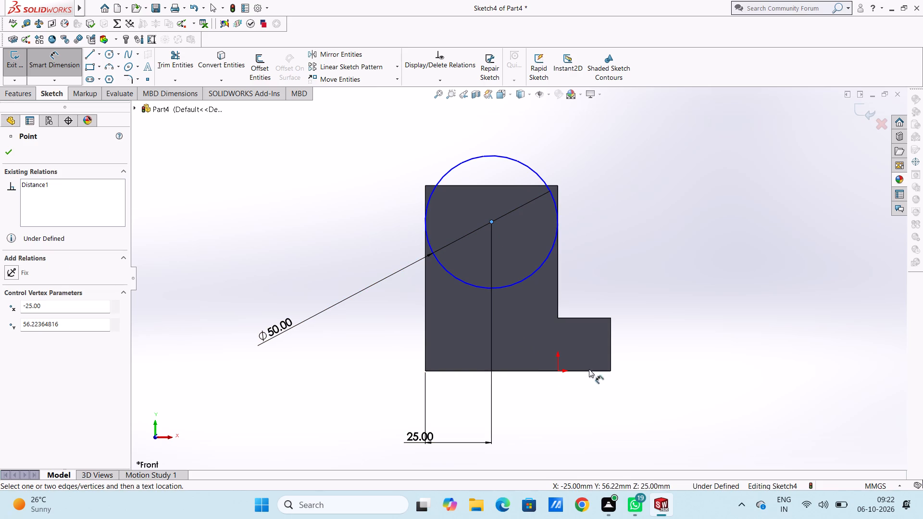
left_click(559, 371)
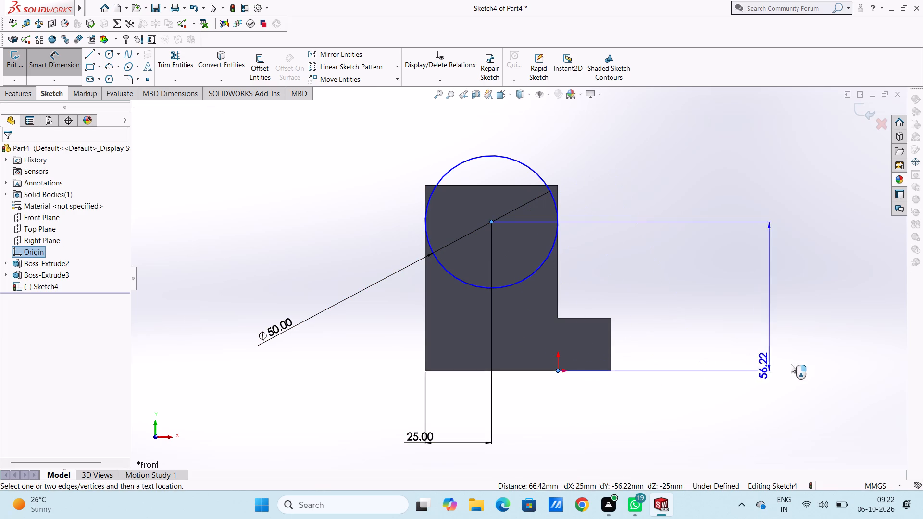
left_click(839, 358)
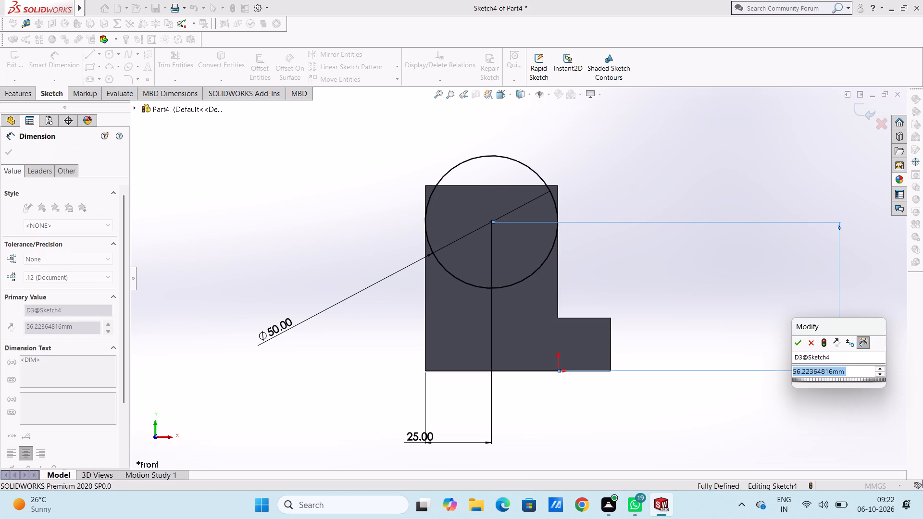
type("55")
key("Return")
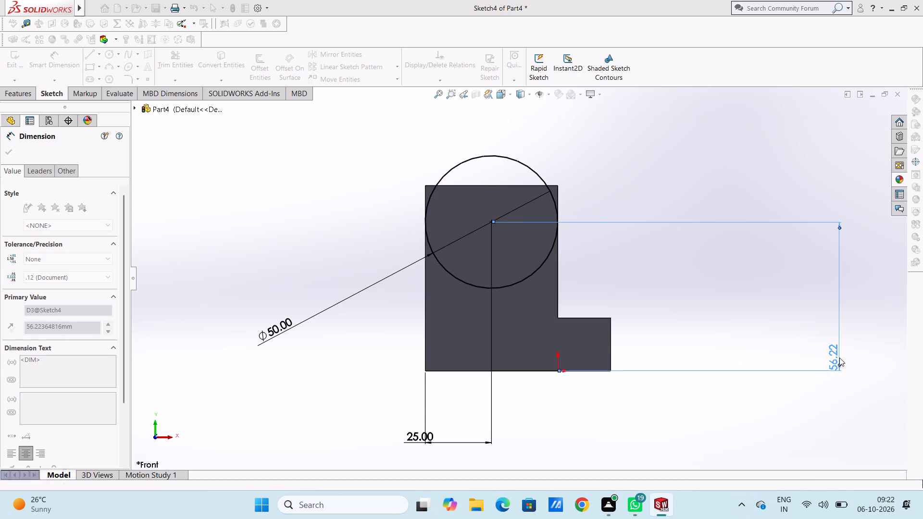
left_click(691, 189)
middle_click_drag(712, 193, 685, 198)
scroll(712, 193, "up", 1)
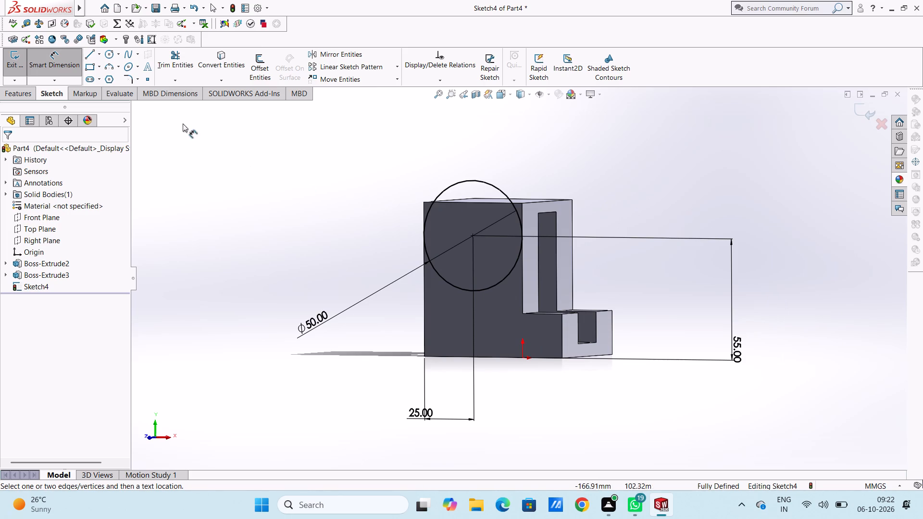
Extrude the 50 mm circle as a merged boss 50 mm deep, with the direction reversed into the block.
left_click(30, 96)
left_click(29, 67)
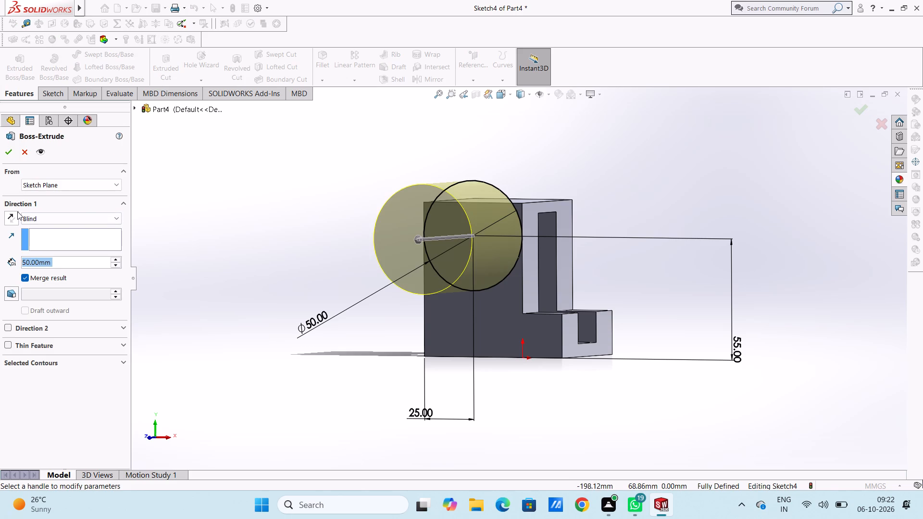
left_click(15, 211)
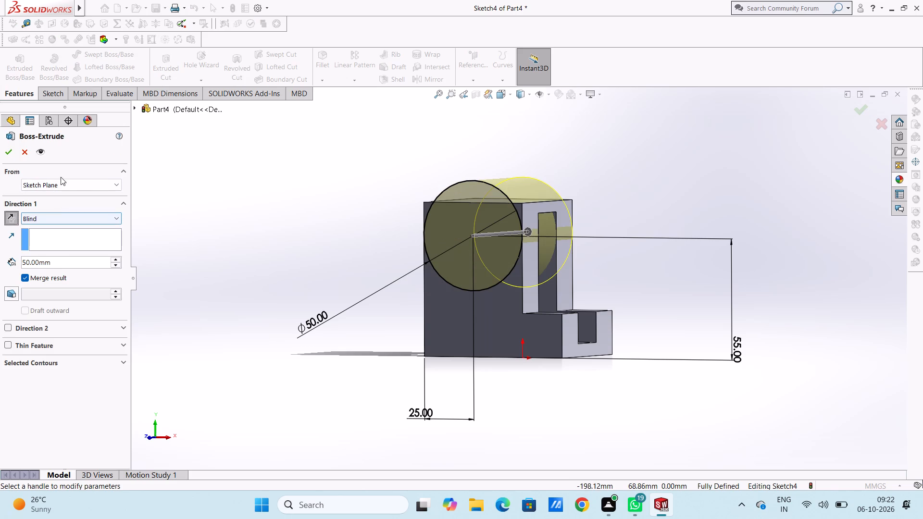
left_click(4, 152)
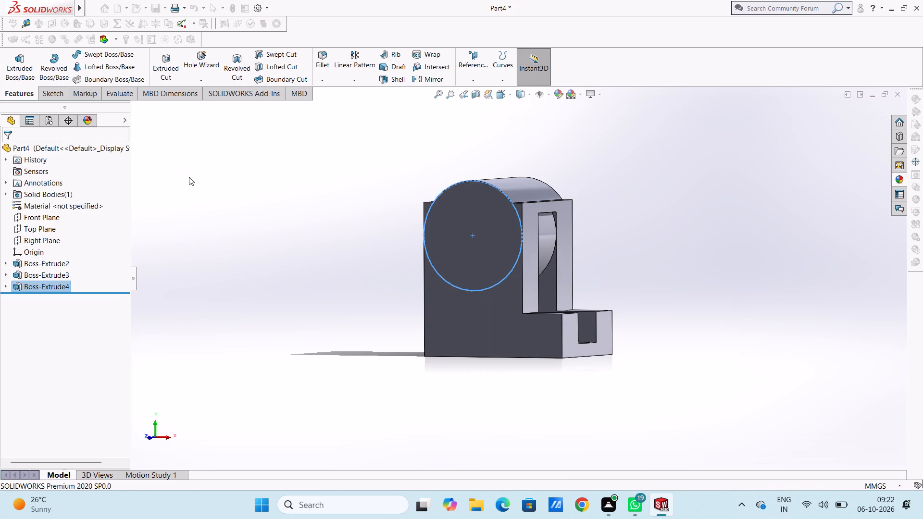
left_click(189, 177)
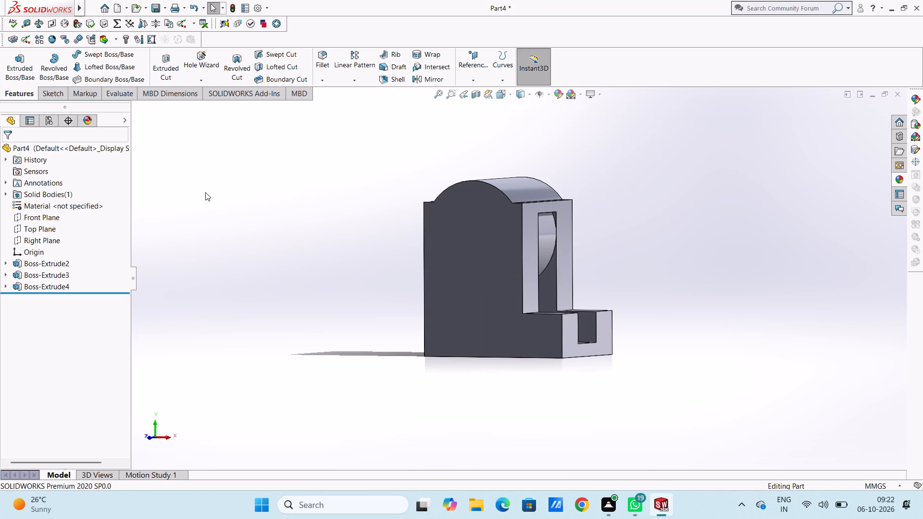
Start a sketch on the L-shaped front face and draw a circle of 25 mm radius concentric with the rounded top.
key("ctrl+1")
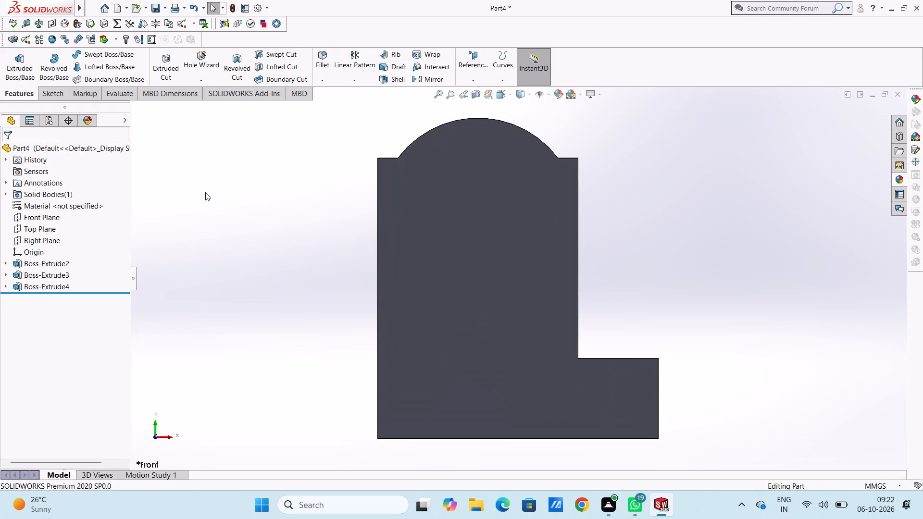
scroll(205, 192, "up", 2)
left_click(496, 244)
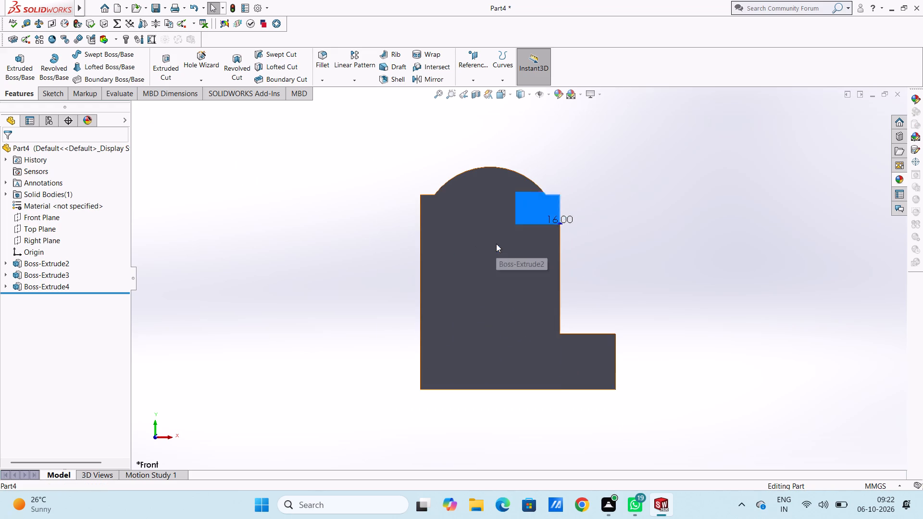
left_click(538, 213)
left_click(725, 234)
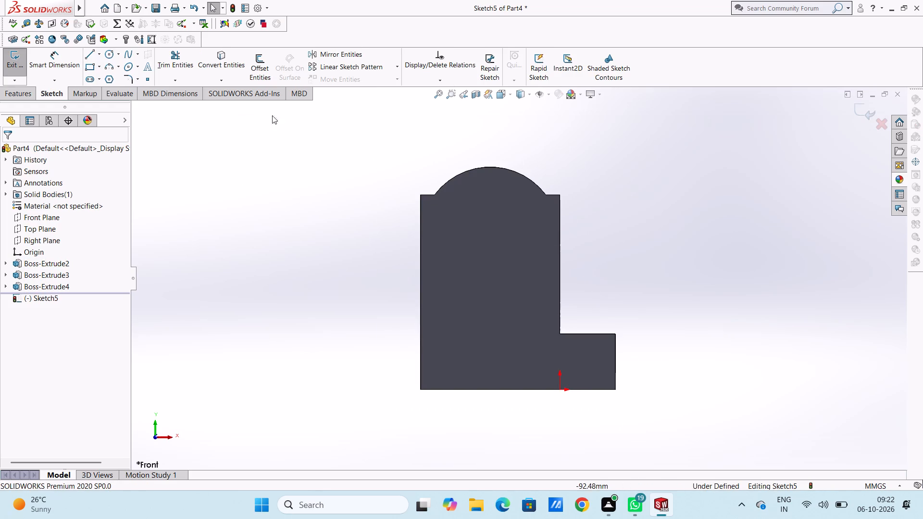
left_click(108, 54)
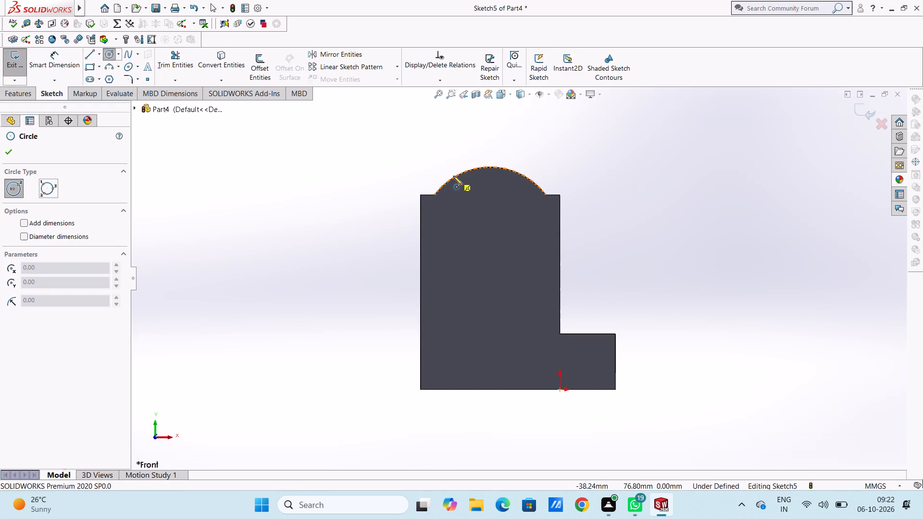
left_click(490, 237)
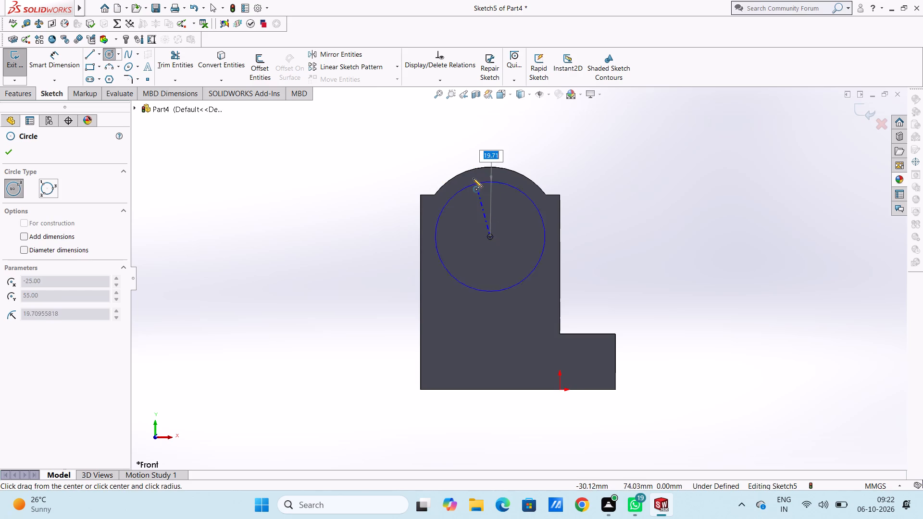
left_click(465, 173)
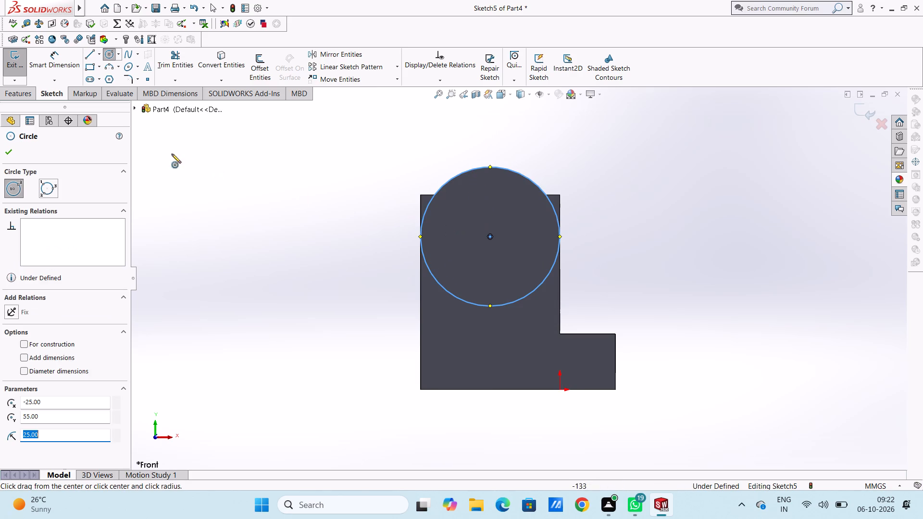
left_click(6, 148)
Dimension the new circle's diameter.
left_click(58, 62)
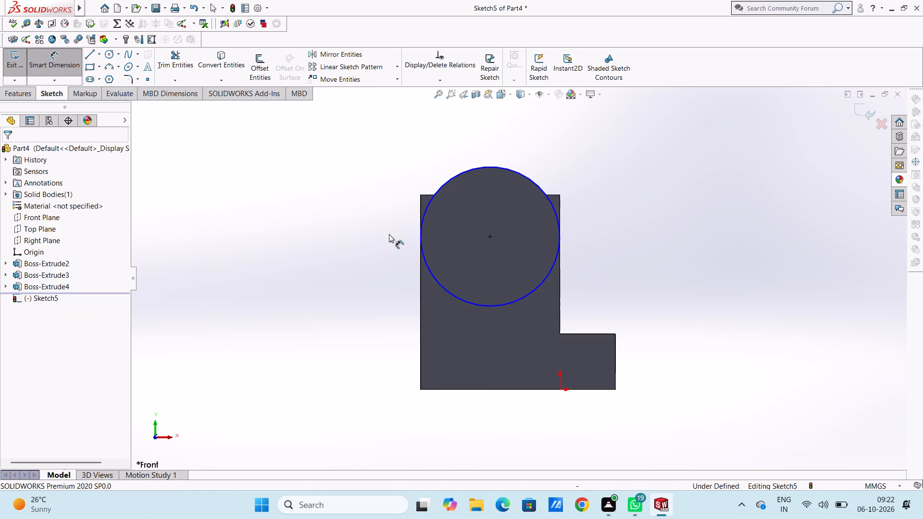
left_click(426, 262)
left_click(318, 337)
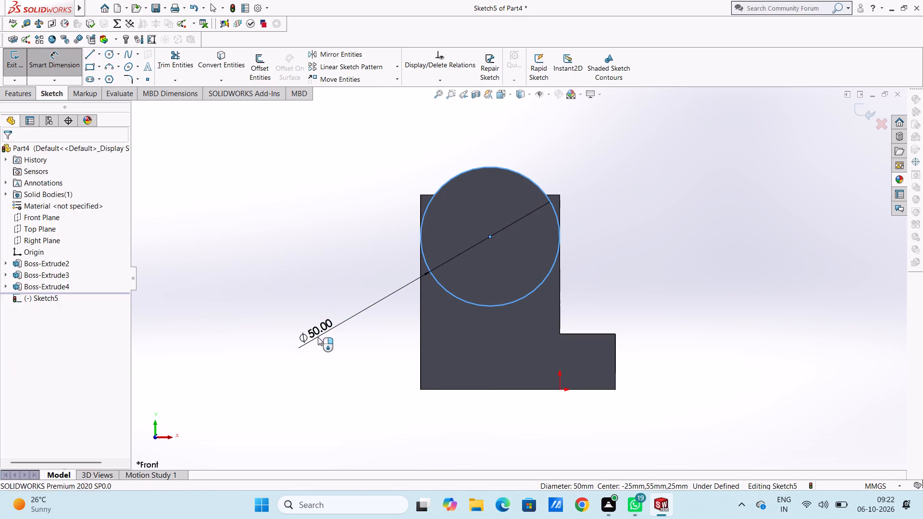
left_click(280, 318)
left_click(302, 280)
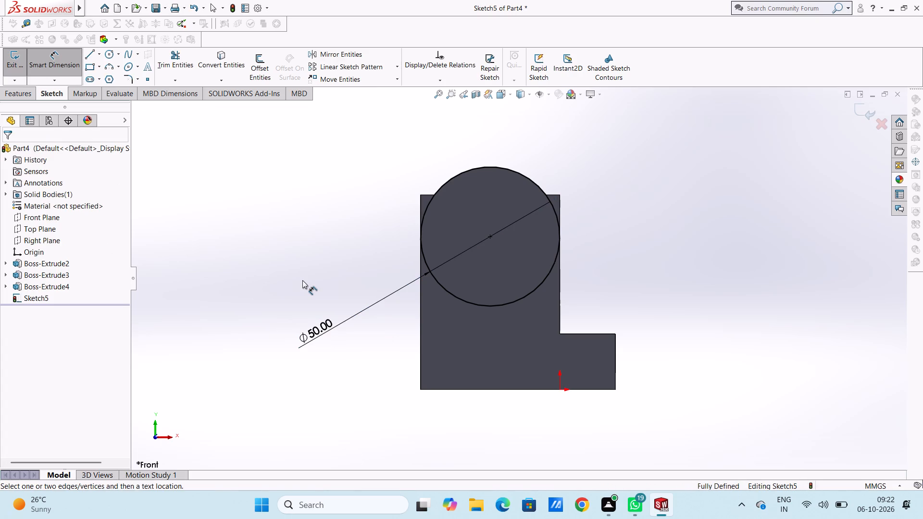
key("Escape")
key("Escape")
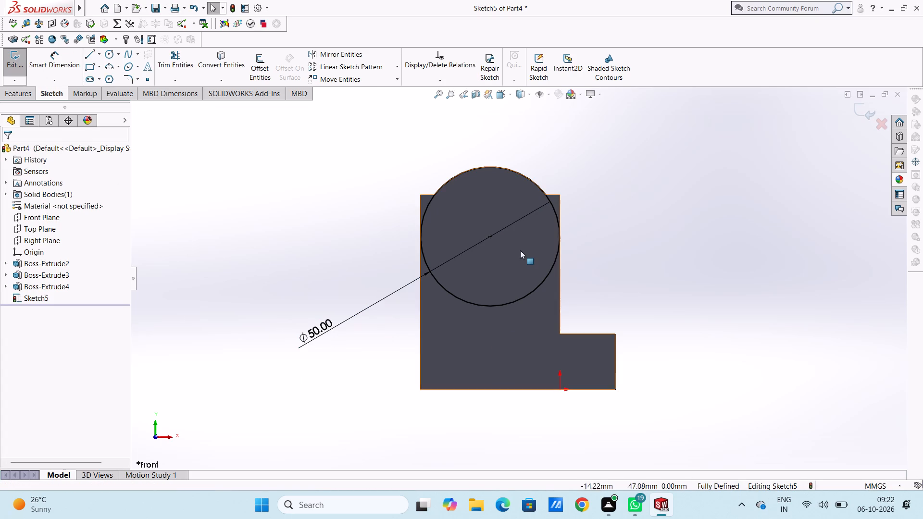
Draw a 15 mm vertical and a 5 mm horizontal line along the upright's upper-left corner, closing it against the circle.
scroll(516, 234, "down", 2)
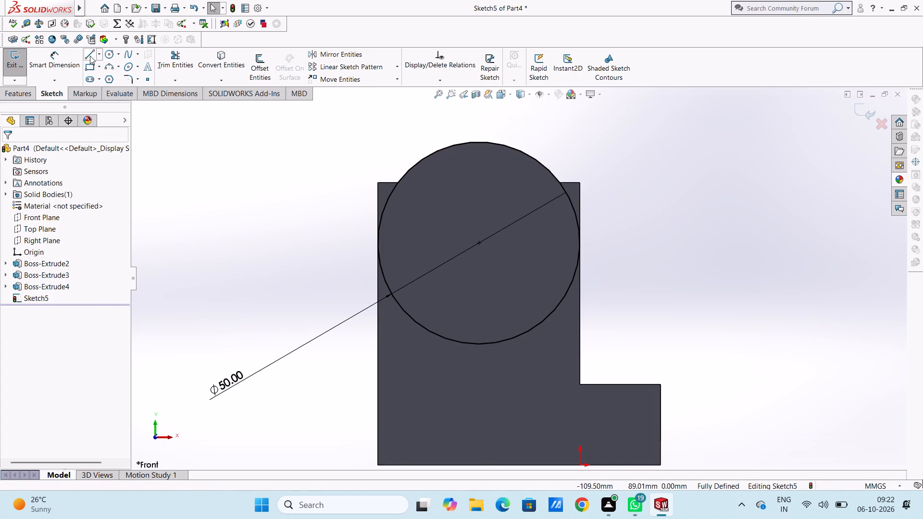
left_click(90, 56)
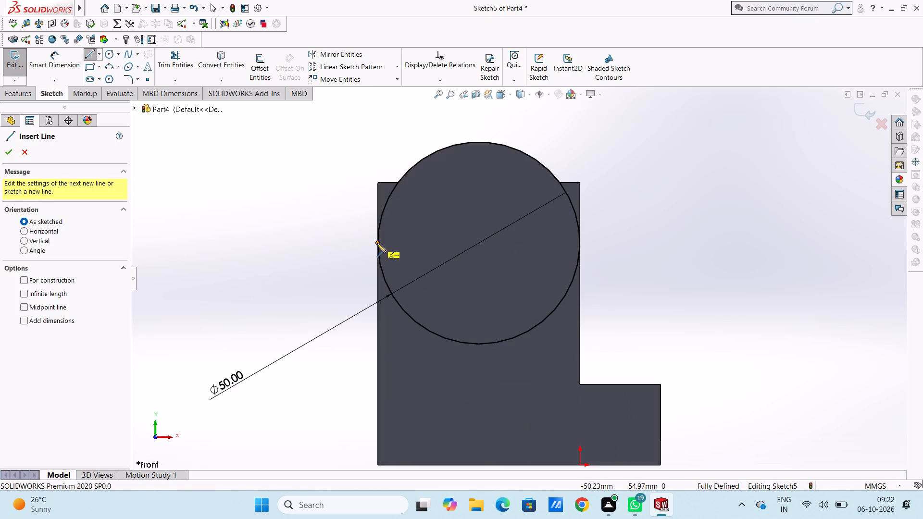
left_click(377, 243)
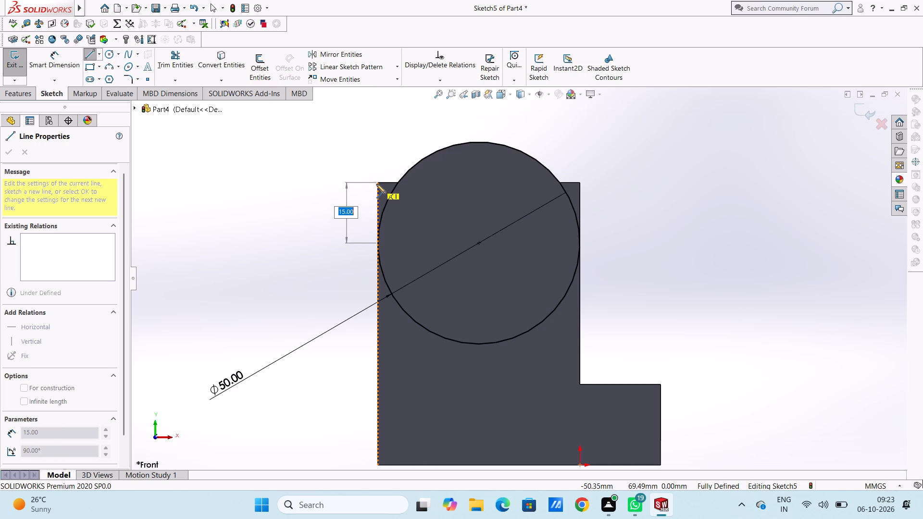
left_click(377, 182)
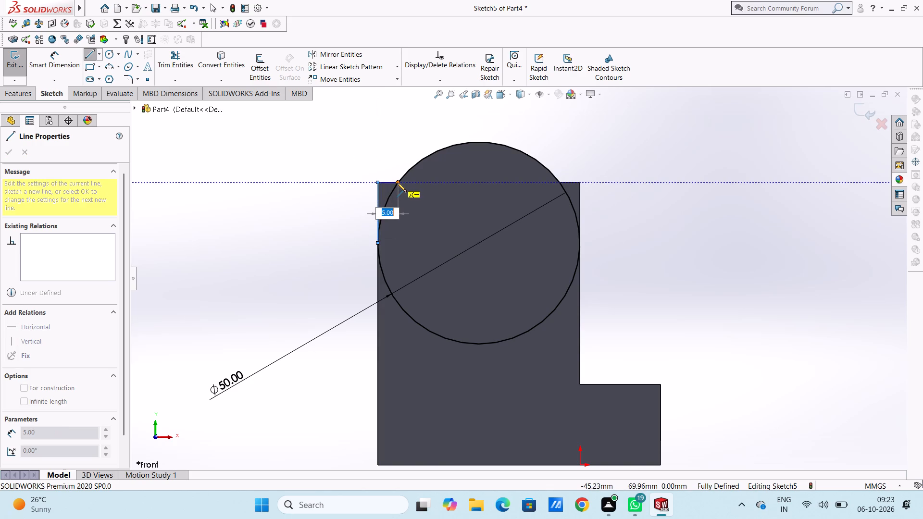
left_click(397, 183)
key("Escape")
key("Escape")
key("Escape")
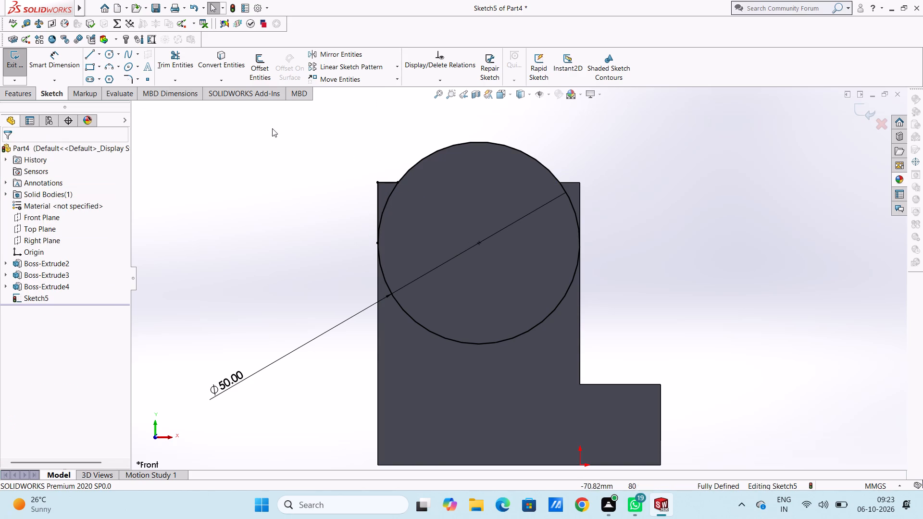
Draw a 5 mm horizontal and a 15 mm vertical line along the upright's upper-right corner, closing it against the circle.
left_click(93, 55)
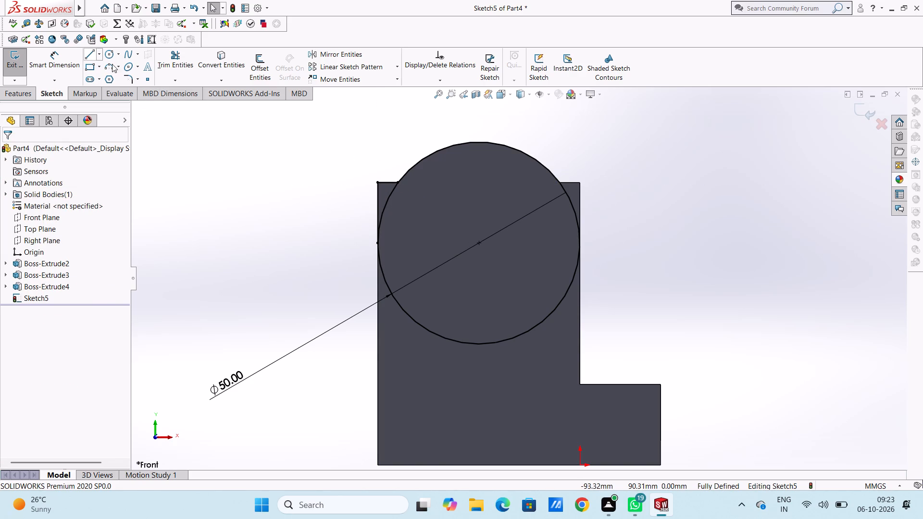
left_click(559, 183)
left_click(580, 184)
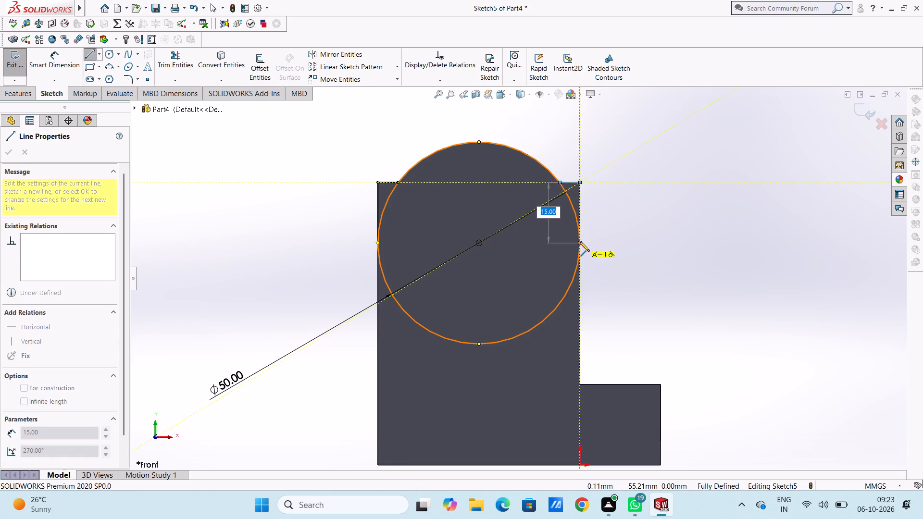
left_click(580, 242)
key("Escape")
key("Escape")
key("Escape")
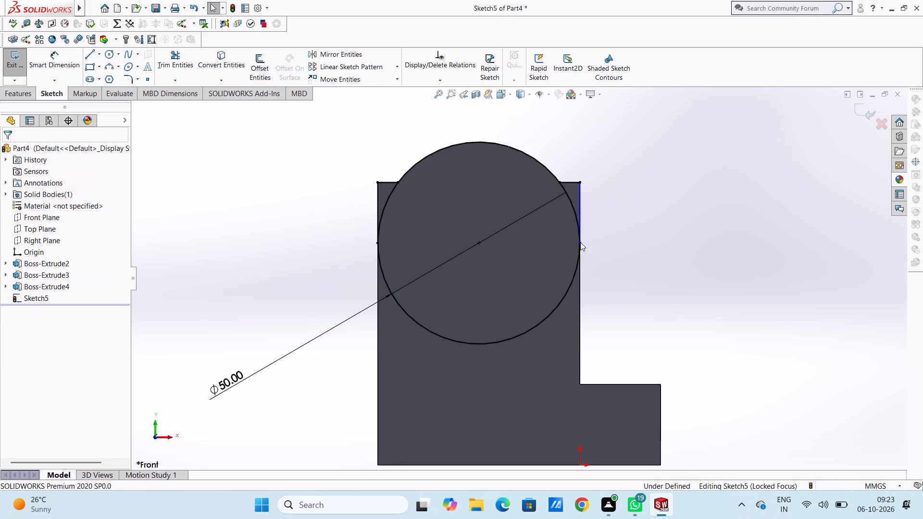
key("Escape")
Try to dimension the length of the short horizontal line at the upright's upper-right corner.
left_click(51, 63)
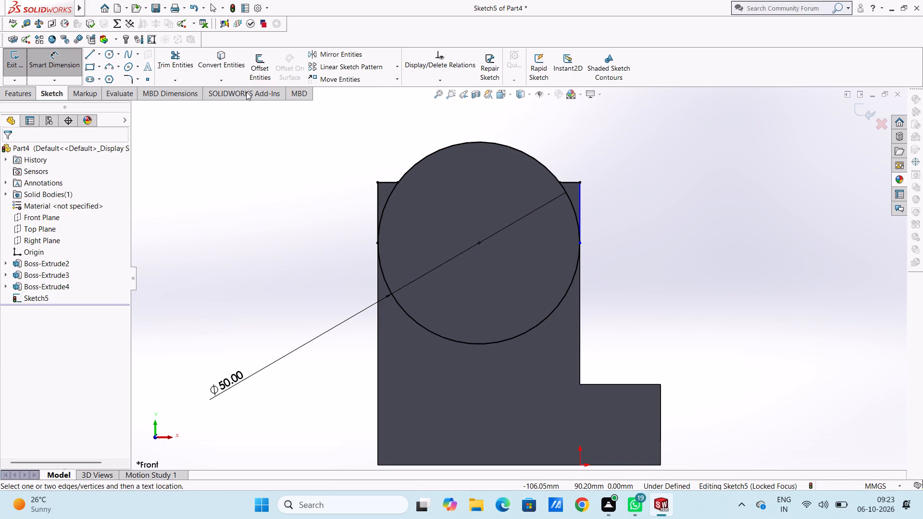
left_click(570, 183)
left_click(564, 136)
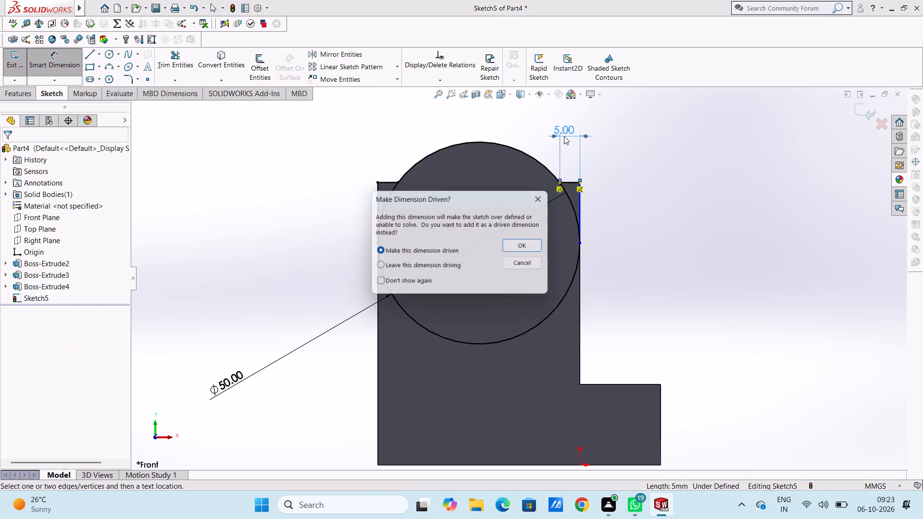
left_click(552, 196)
Dimension the length of the vertical line at the upright's upper-right corner.
left_click(581, 198)
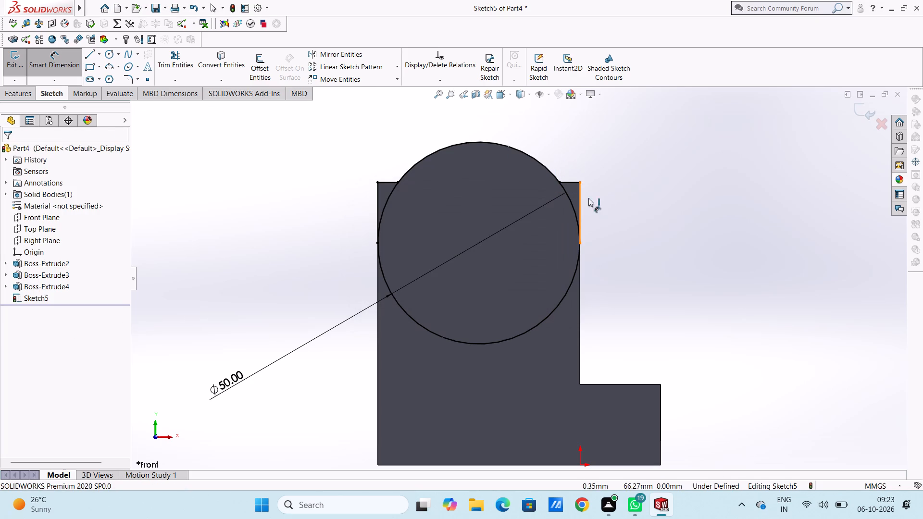
left_click(710, 211)
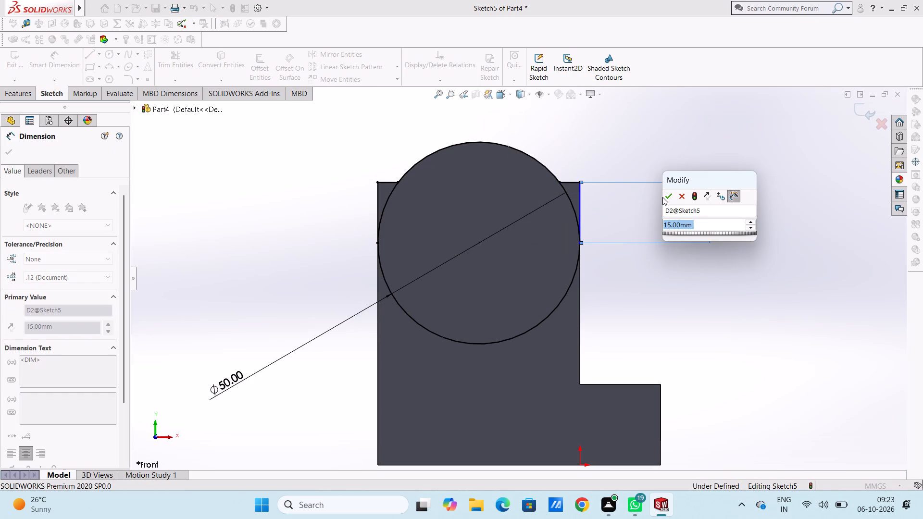
left_click(663, 197)
left_click(648, 204)
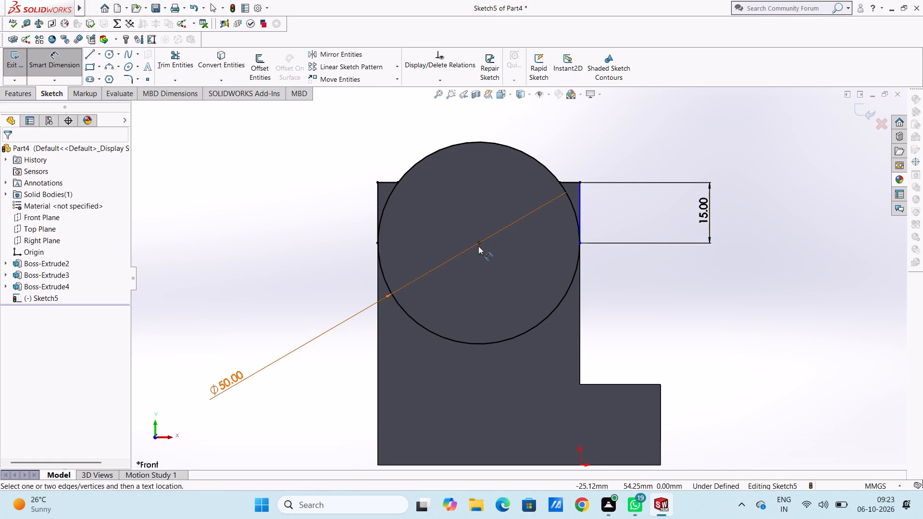
Dimension the horizontal distance from the circle's centre to the vertical line at the upright's upper-right corner.
left_click(479, 241)
left_click(582, 208)
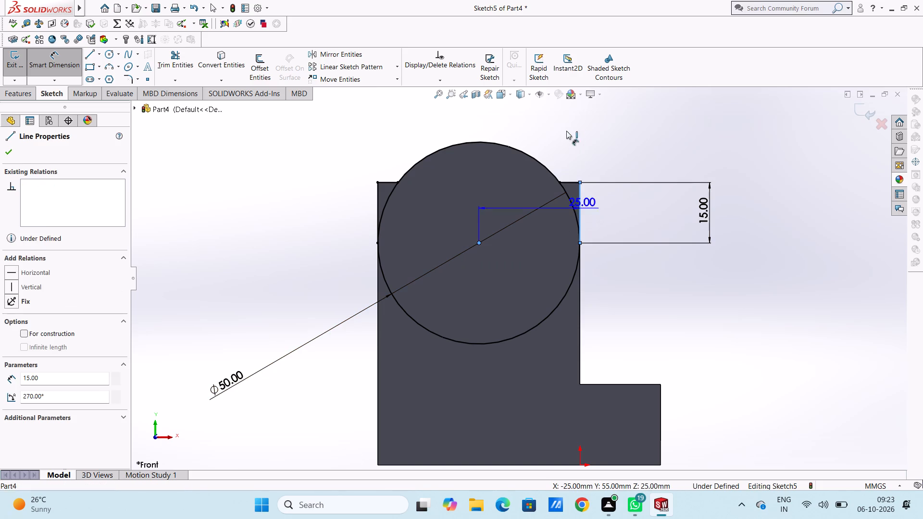
left_click(565, 127)
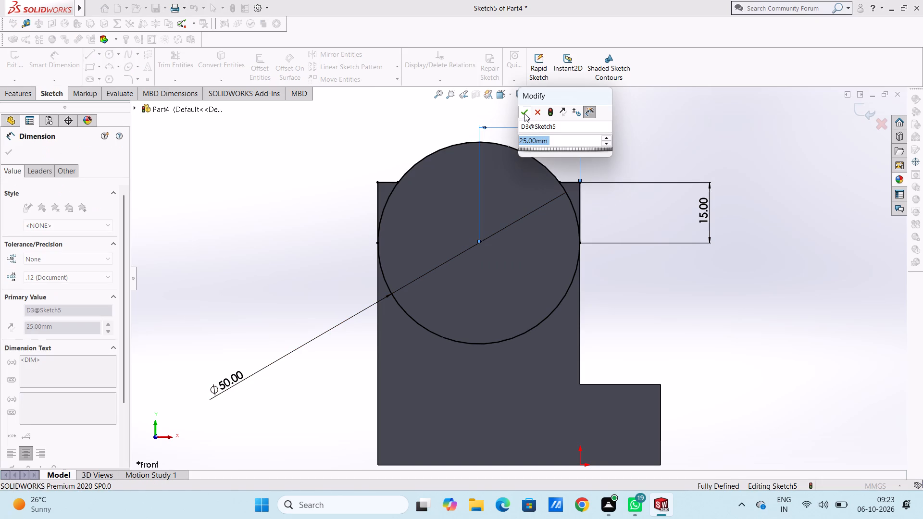
left_click(524, 113)
left_click(449, 123)
Cut-extrude the two corner regions outside the circle 50 mm deep through the upright, using a blind cut.
scroll(447, 140, "up", 2)
middle_click_drag(441, 157, 432, 162)
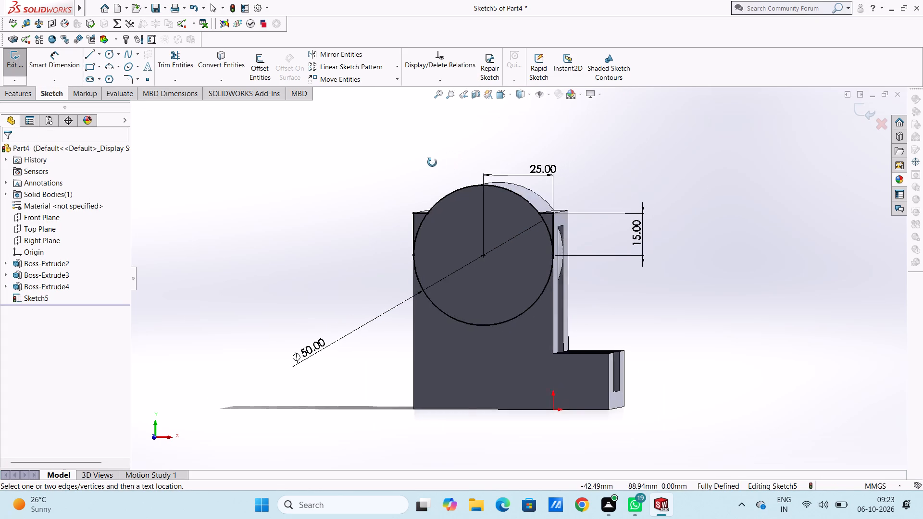
middle_click_drag(432, 162, 430, 184)
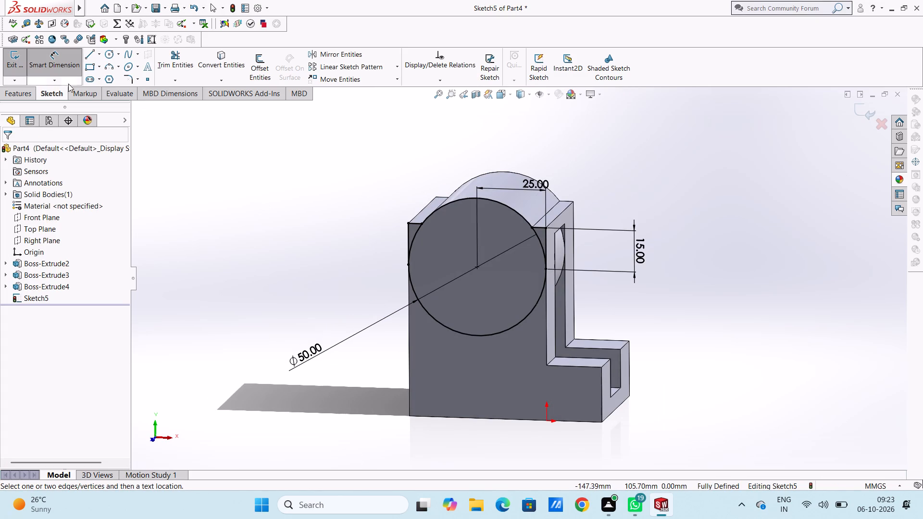
left_click(25, 94)
left_click(159, 68)
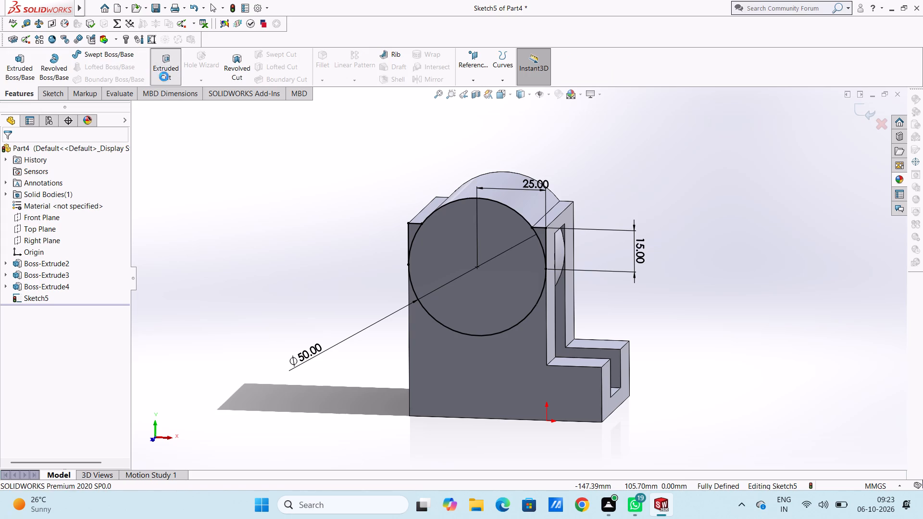
left_click(412, 231)
left_click(542, 233)
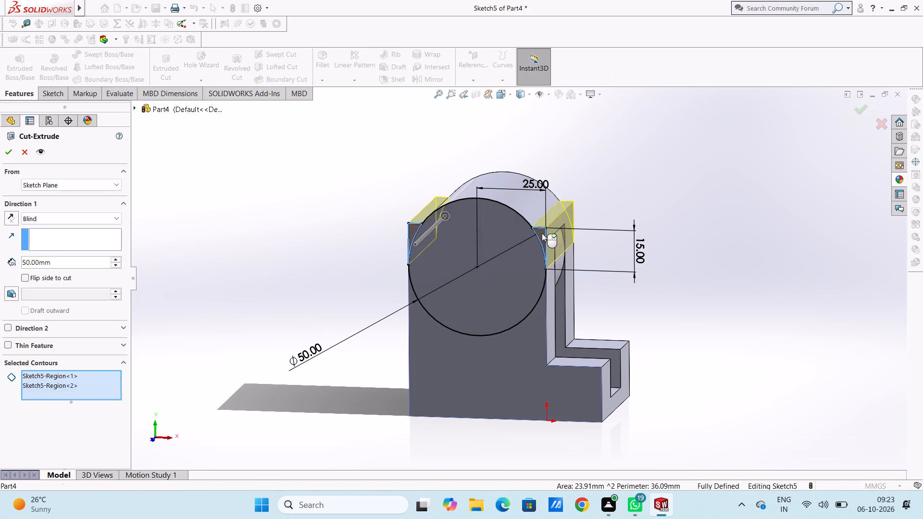
left_click(10, 150)
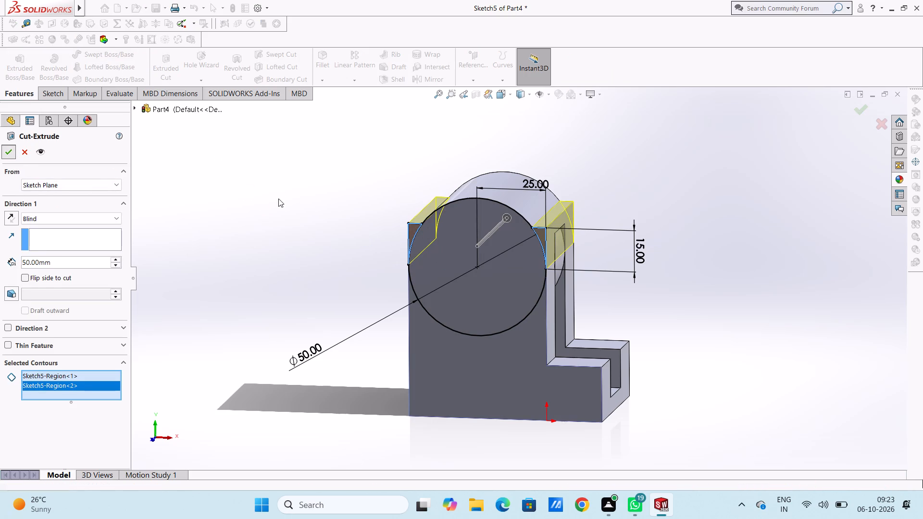
left_click(278, 198)
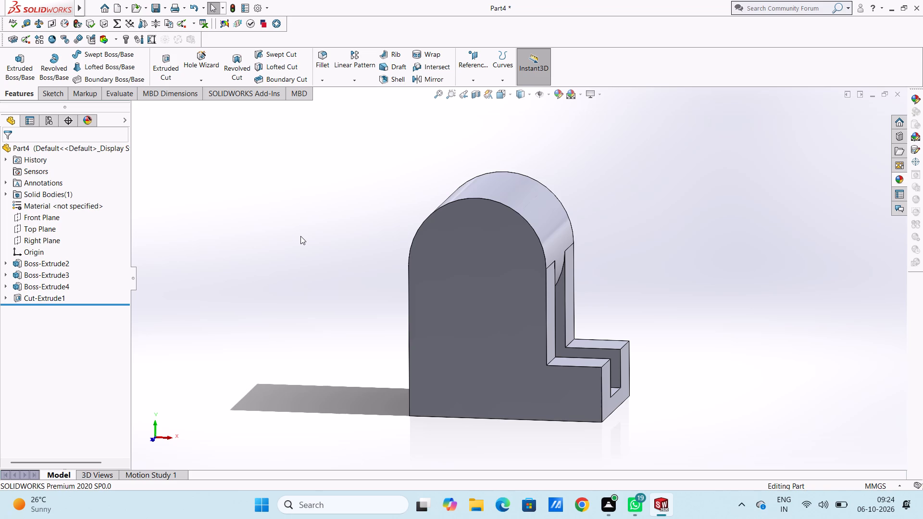
Sketch an 18 mm wide, 35 mm high corner rectangle over the slot opening on the upright's face above the base step.
key("ctrl+1")
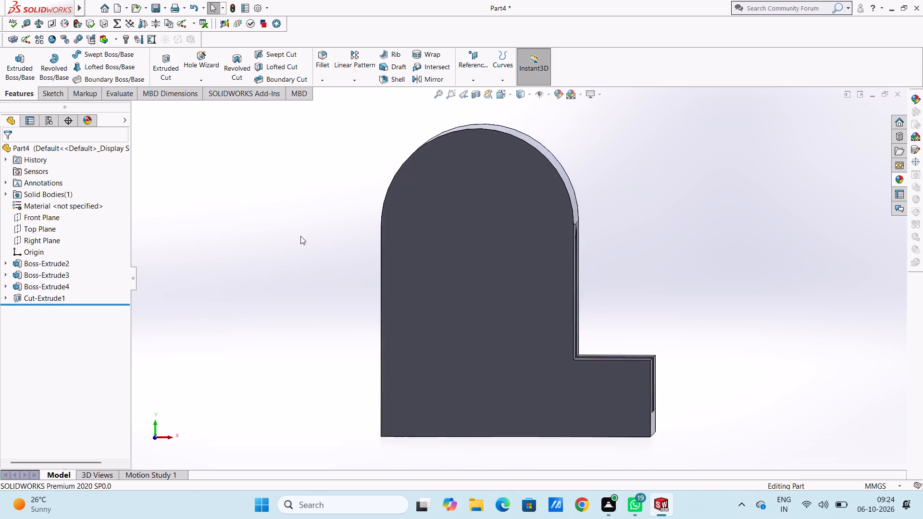
key("ctrl+4")
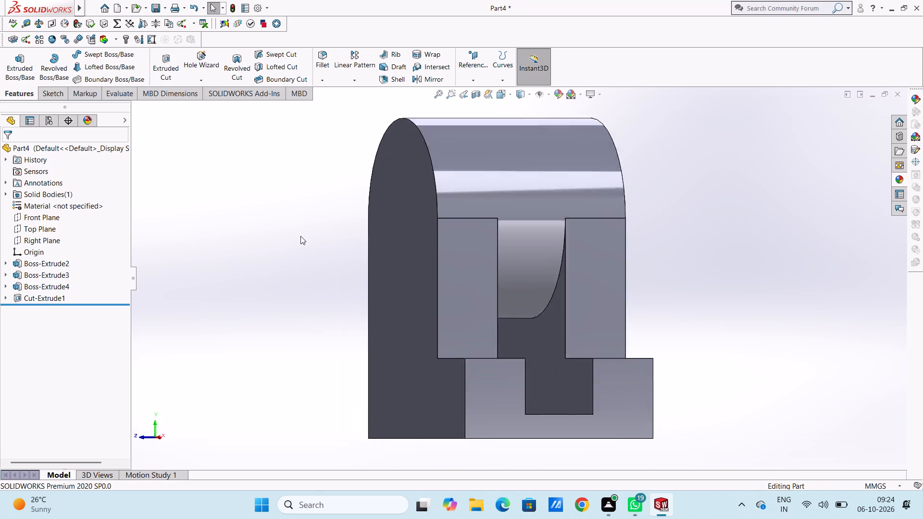
scroll(300, 236, "up", 1)
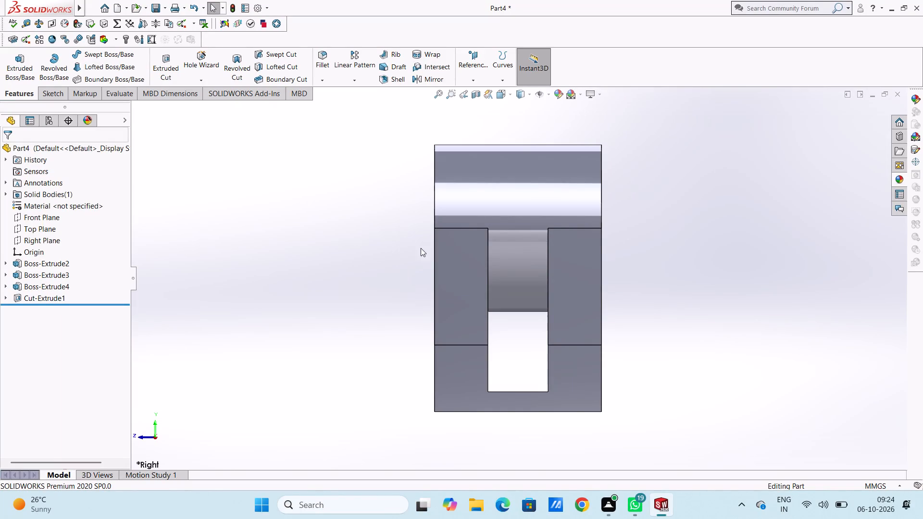
left_click(472, 265)
left_click(516, 239)
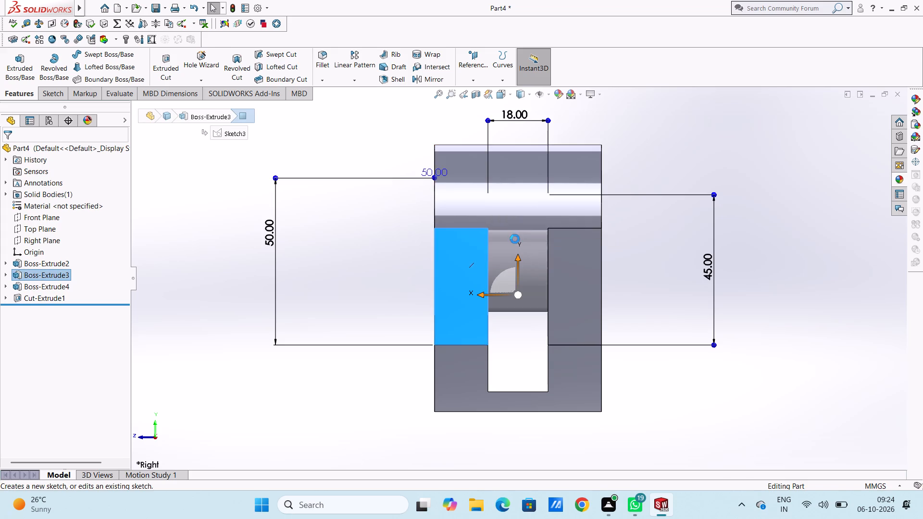
left_click(403, 247)
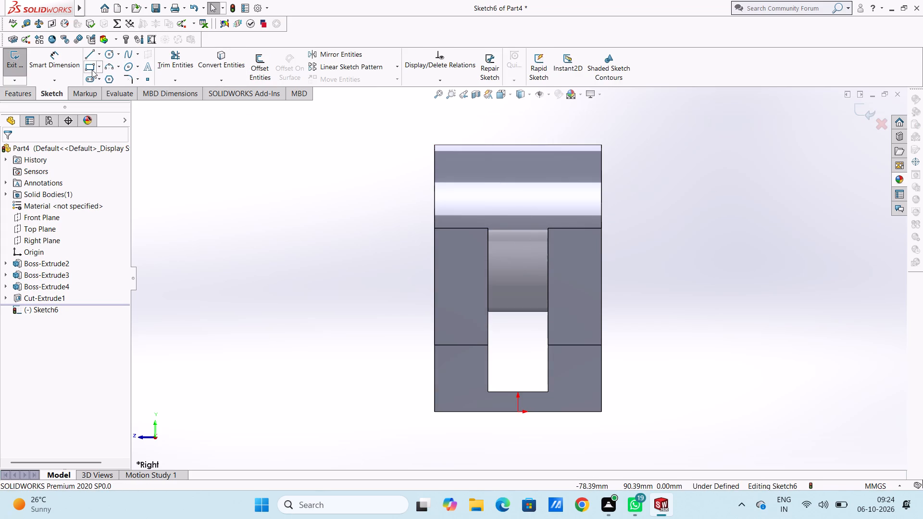
left_click(90, 69)
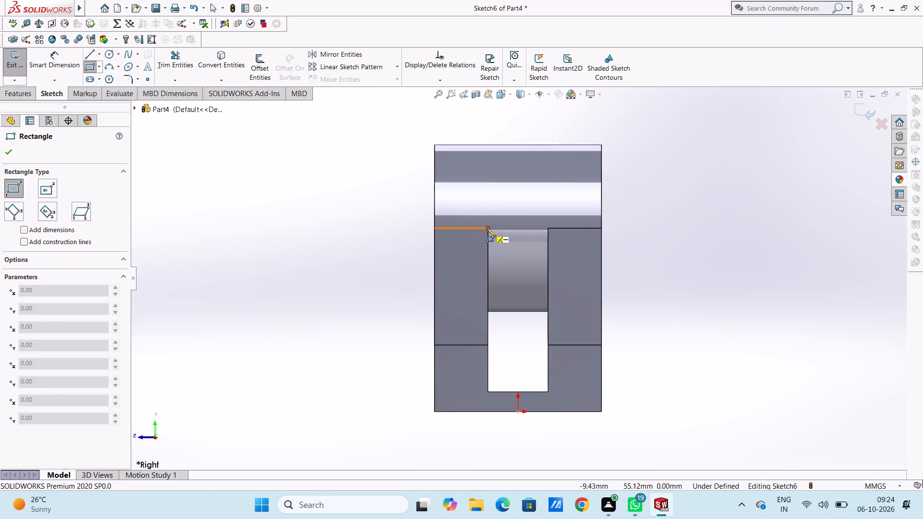
left_click(486, 228)
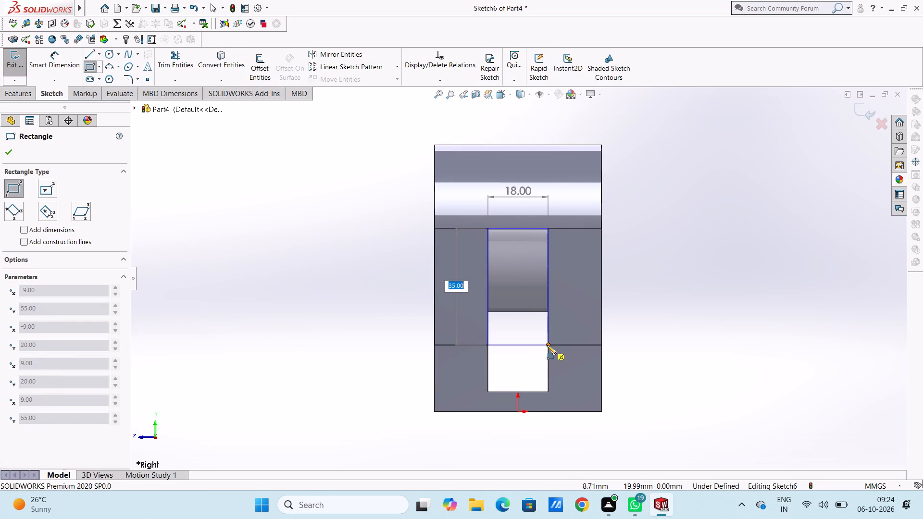
left_click(547, 345)
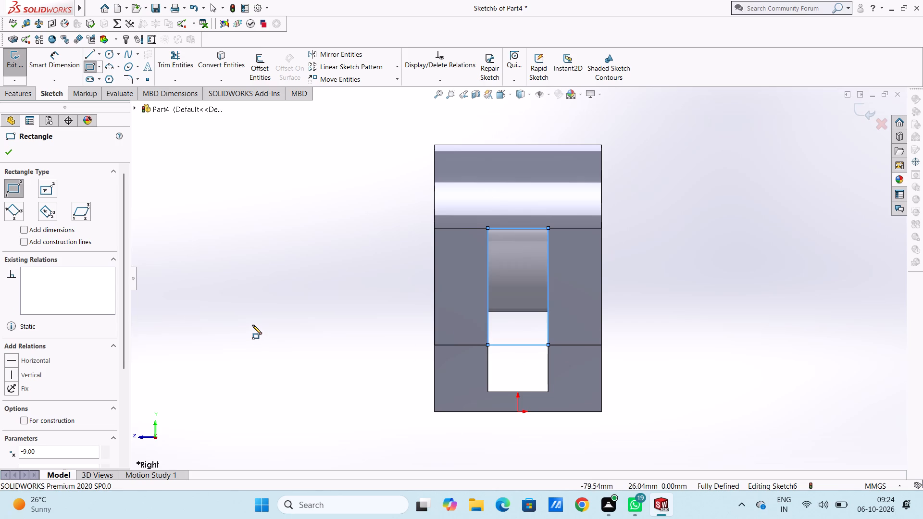
key("Escape")
key("Escape")
Cut-extrude the 18 by 35 mm rectangle 50 mm deep through the upright, using a blind cut.
middle_click_drag(289, 321, 310, 334)
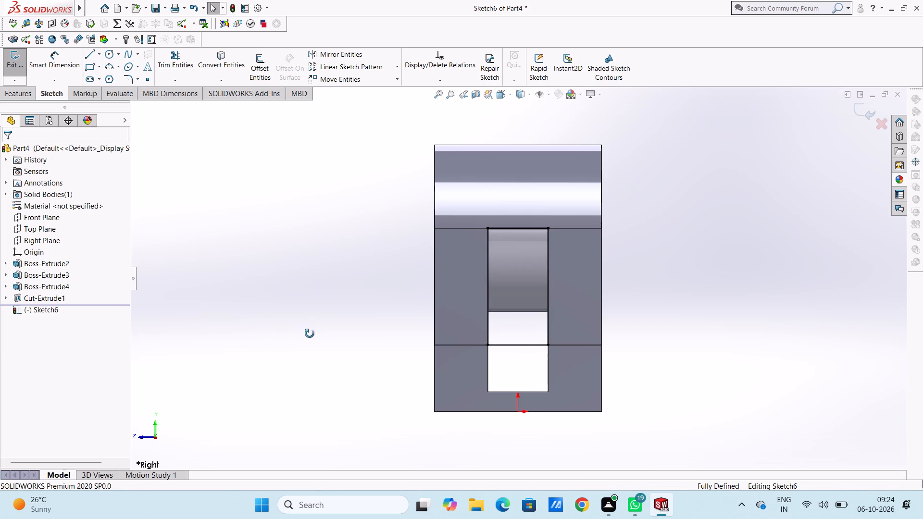
middle_click_drag(310, 334, 332, 351)
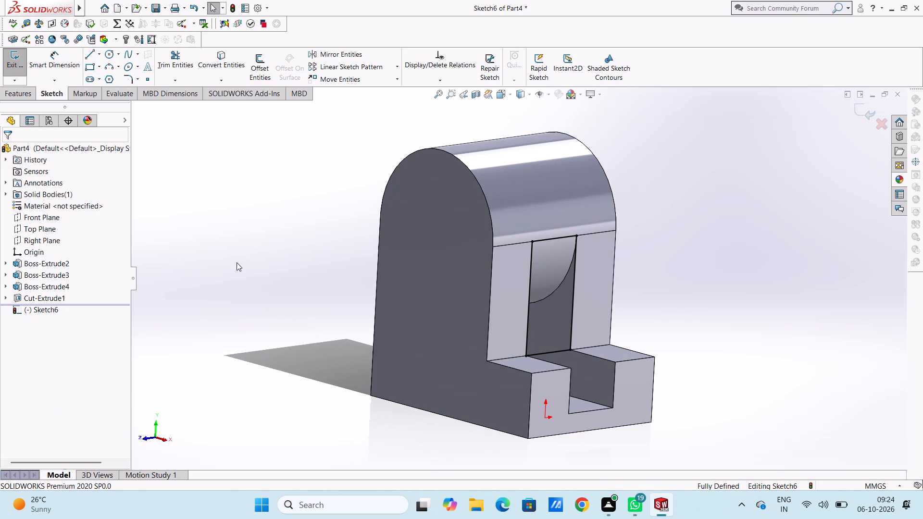
left_click(26, 94)
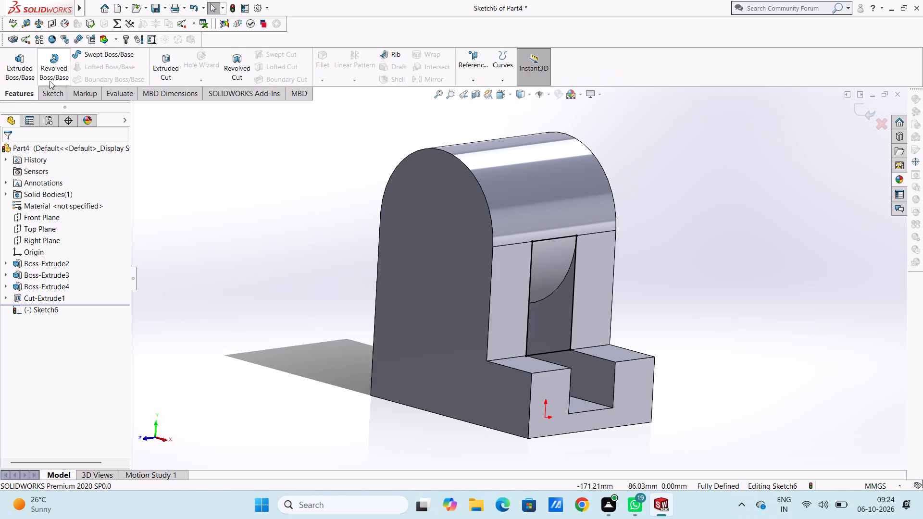
left_click(170, 62)
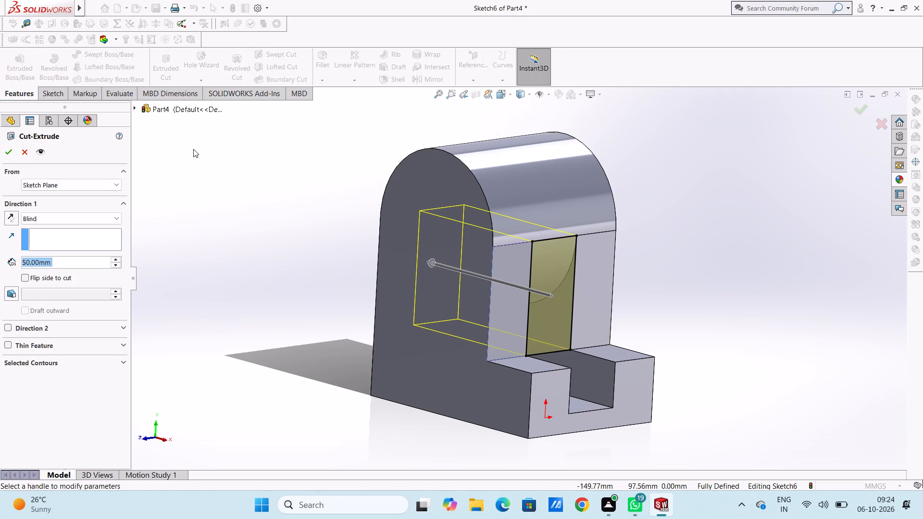
left_click(9, 151)
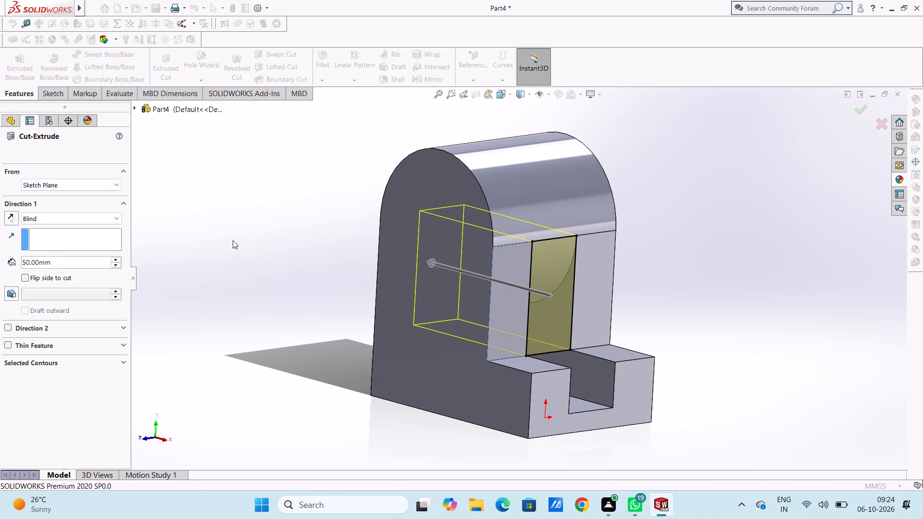
left_click(239, 242)
Sketch a 50 by 50 mm corner rectangle on the upright's slotted face, starting from the outer corner where it meets the base step.
middle_click_drag(307, 254, 274, 241)
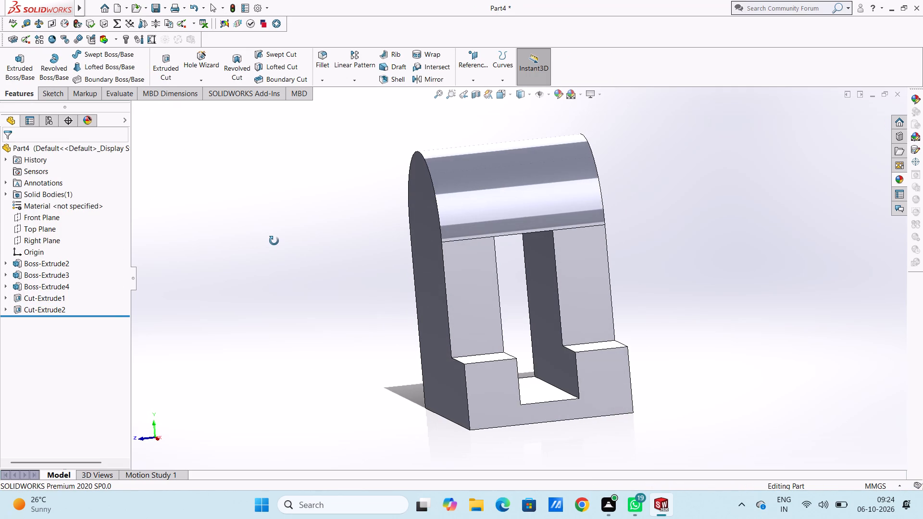
middle_click_drag(274, 241, 274, 241)
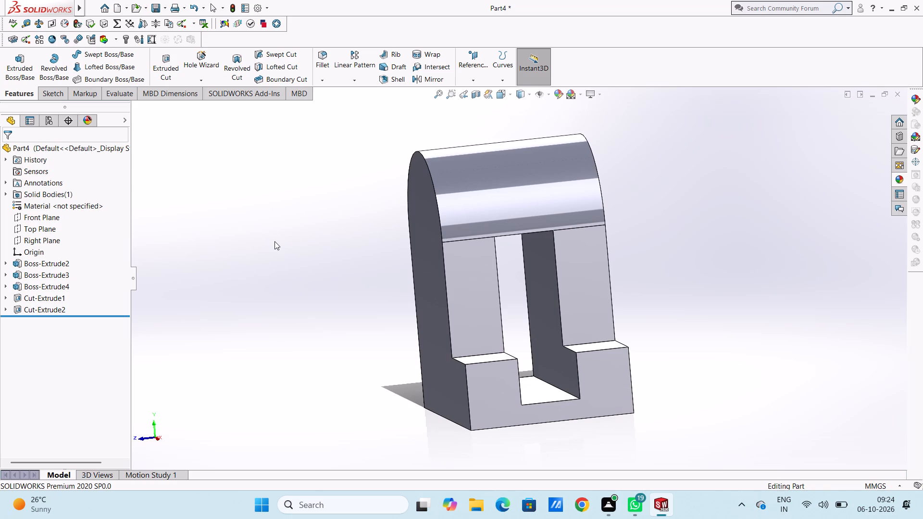
key("ctrl+4")
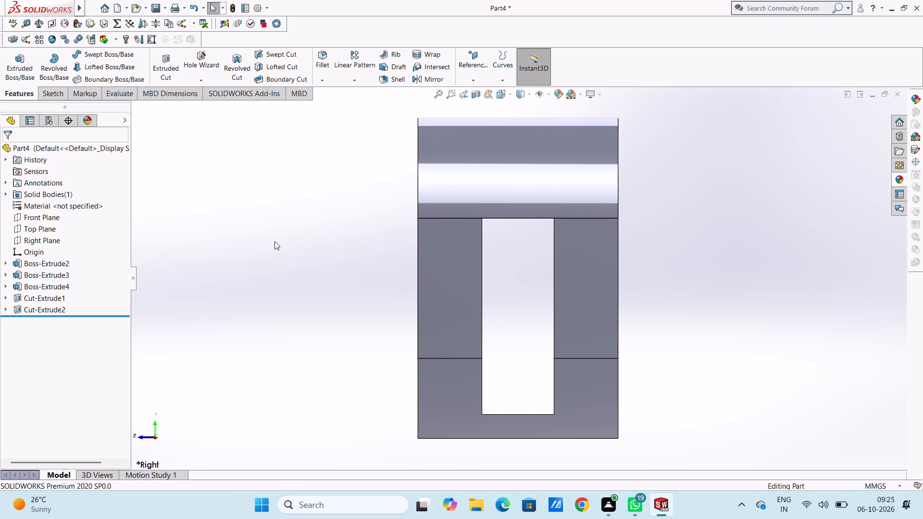
scroll(274, 241, "up", 2)
scroll(528, 201, "down", 2)
scroll(528, 201, "up", 1)
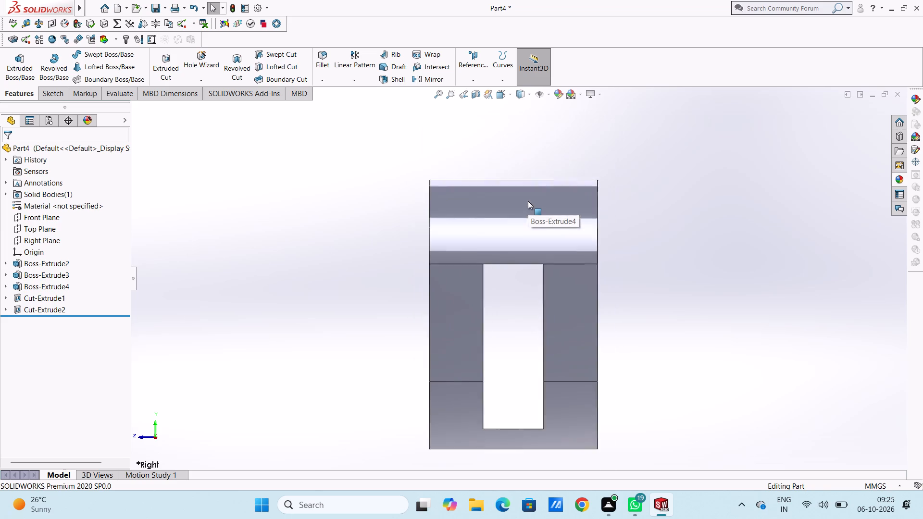
scroll(528, 201, "up", 1)
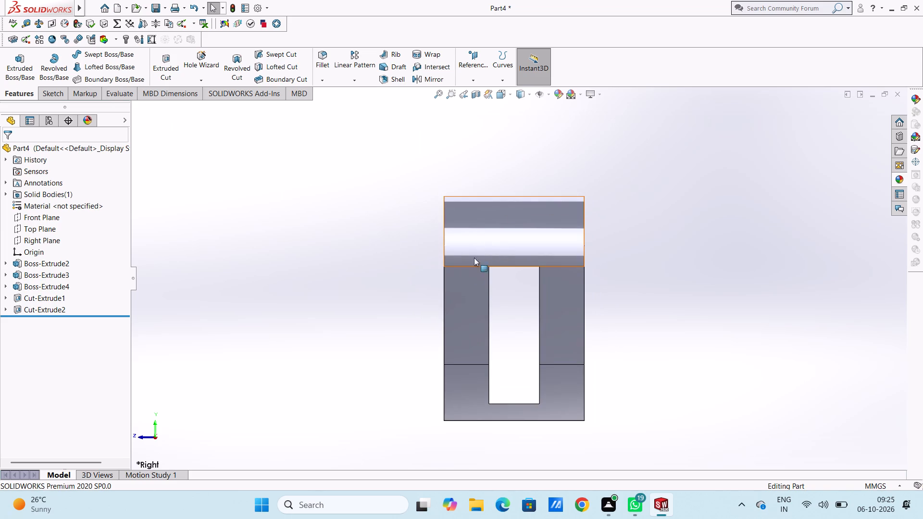
left_click(463, 296)
left_click(505, 272)
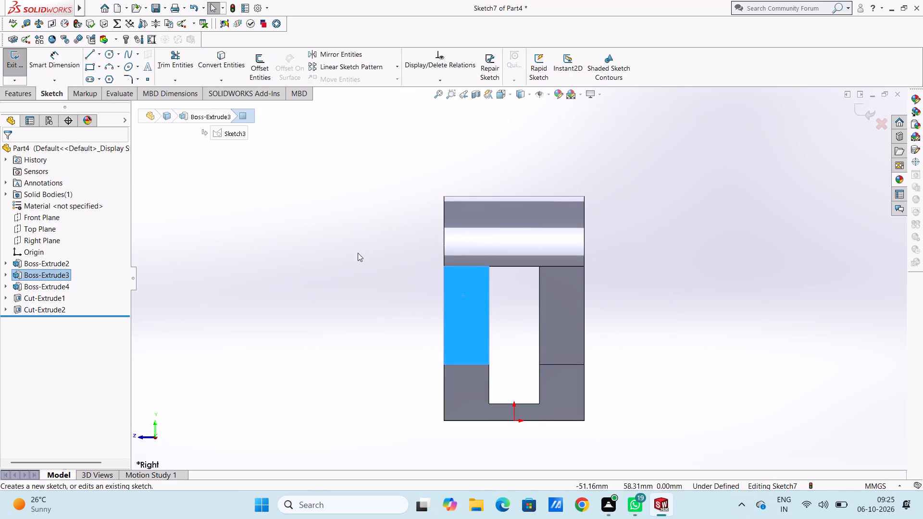
left_click(301, 229)
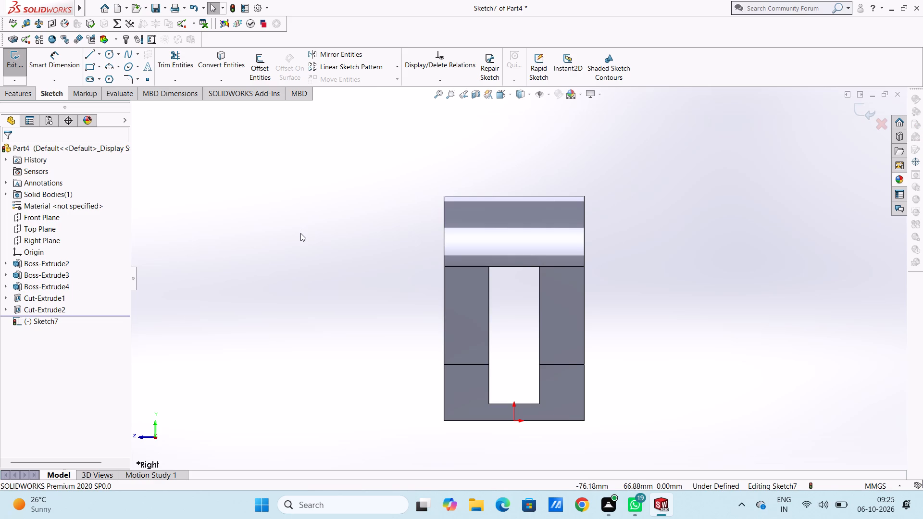
left_click(91, 69)
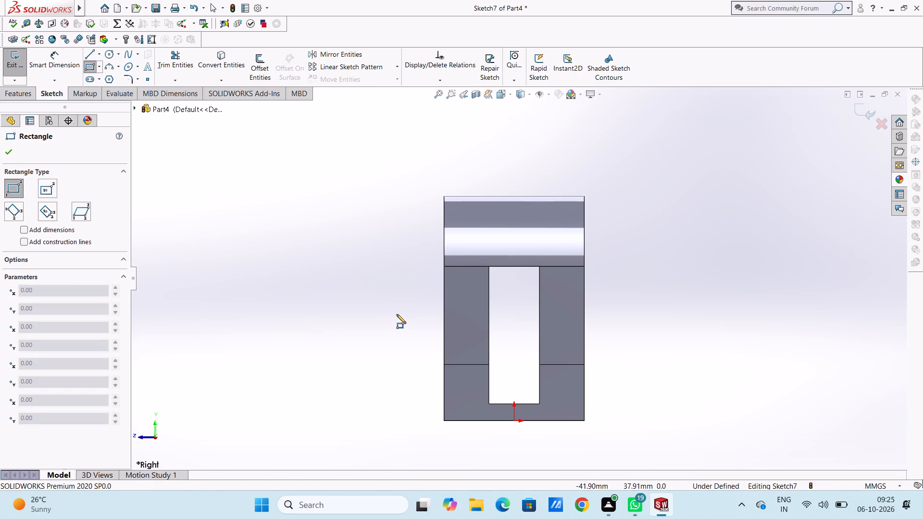
left_click(444, 364)
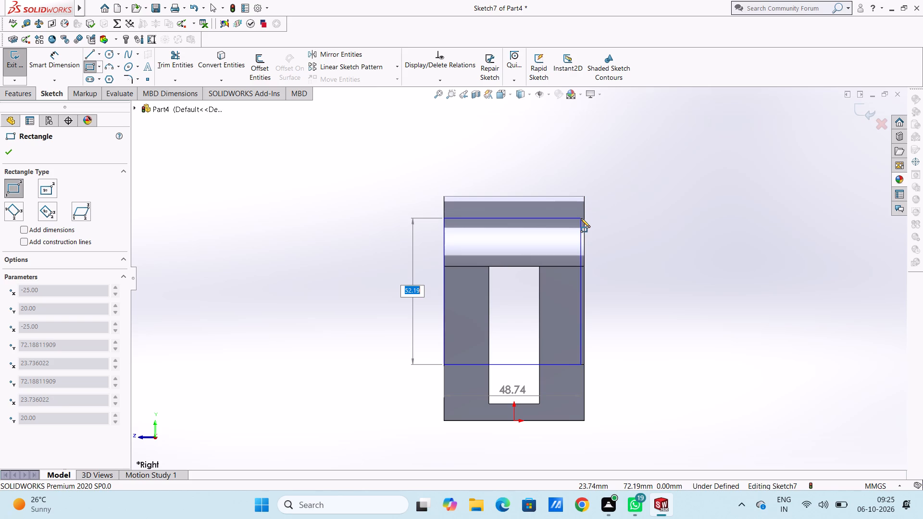
type("50")
key("Return")
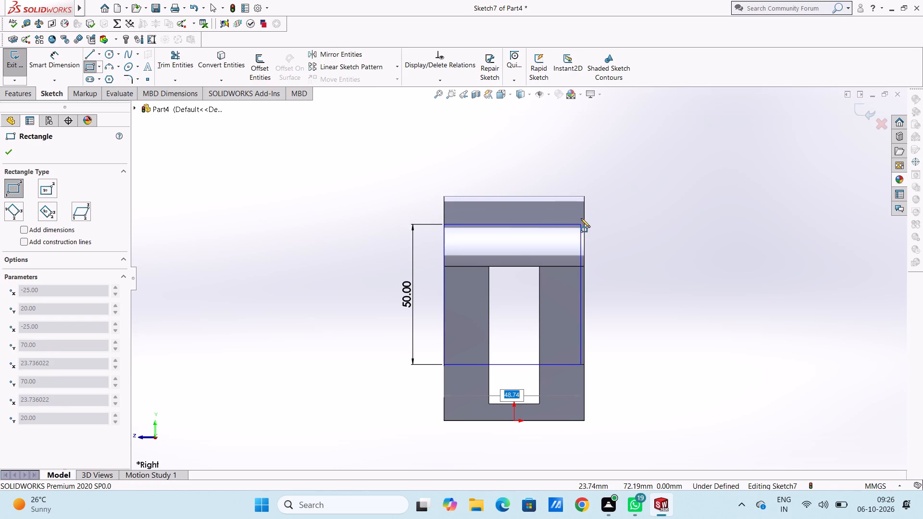
type("50")
key("Return")
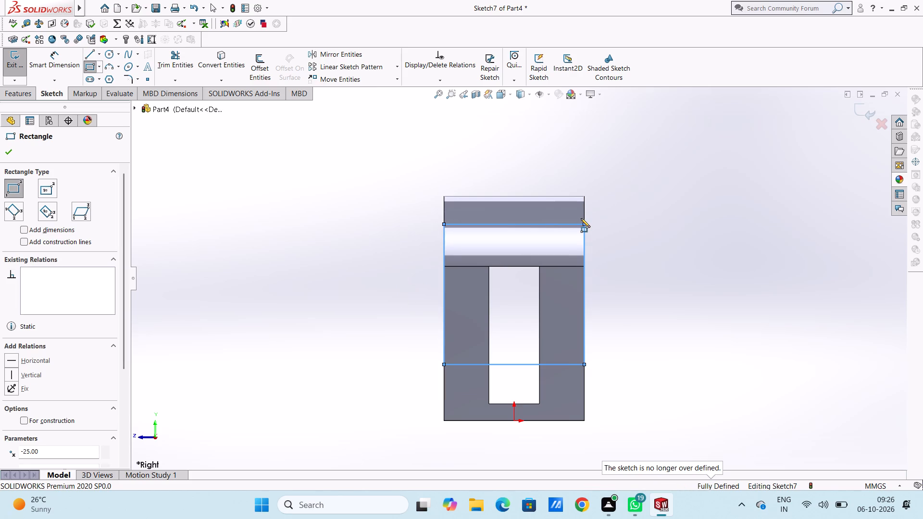
key("Escape")
key("Escape")
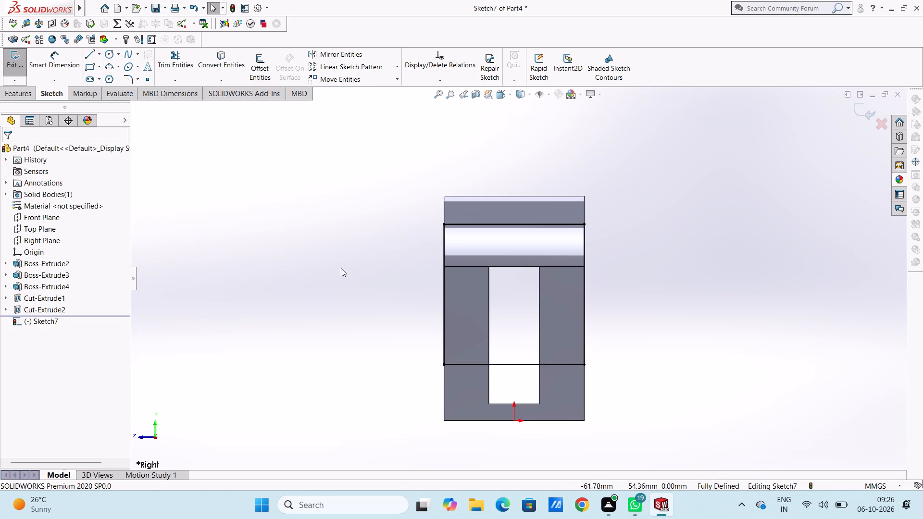
Cut-extrude the 50 mm square 10 mm deep into the upright, using a blind cut.
middle_click_drag(341, 268, 421, 292)
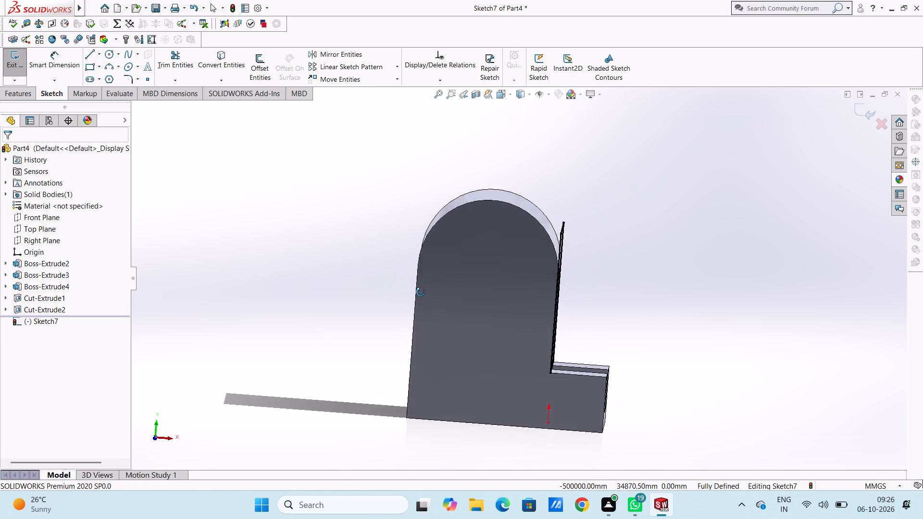
middle_click_drag(421, 292, 421, 297)
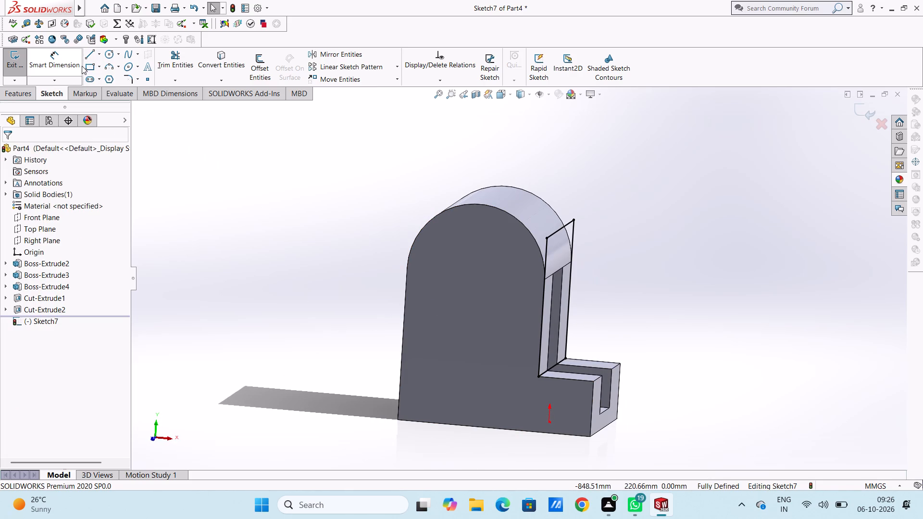
left_click(26, 92)
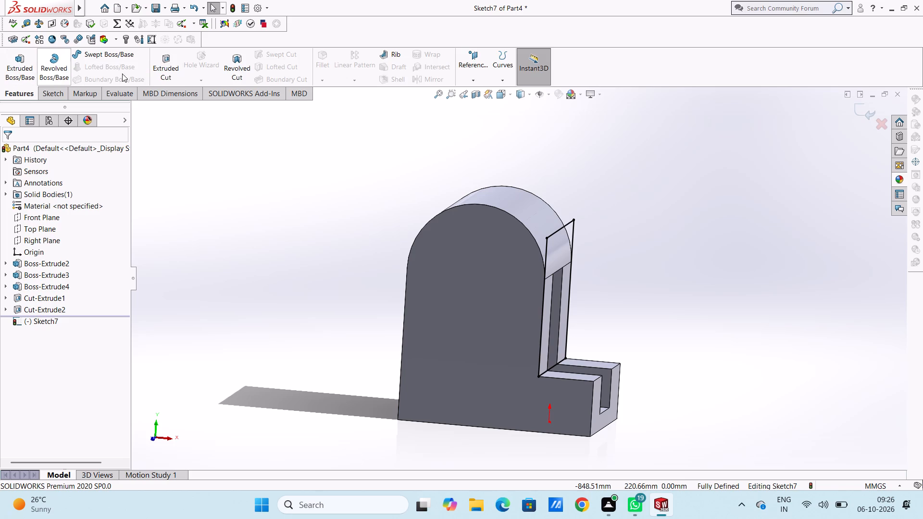
left_click(162, 66)
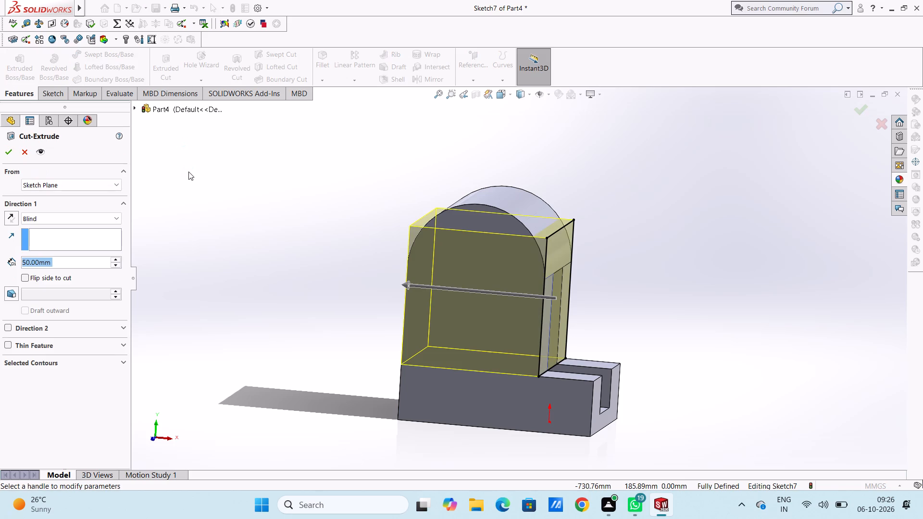
type("10")
key("Return")
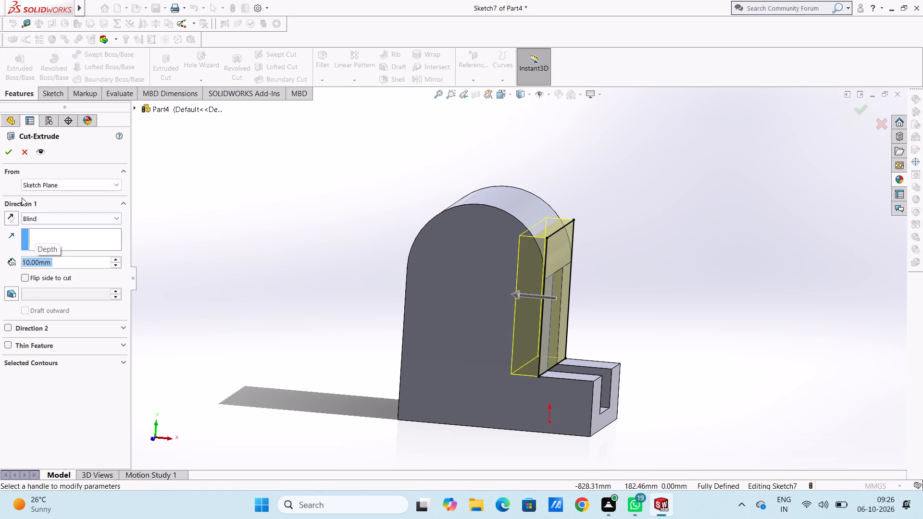
left_click(7, 154)
left_click(249, 223)
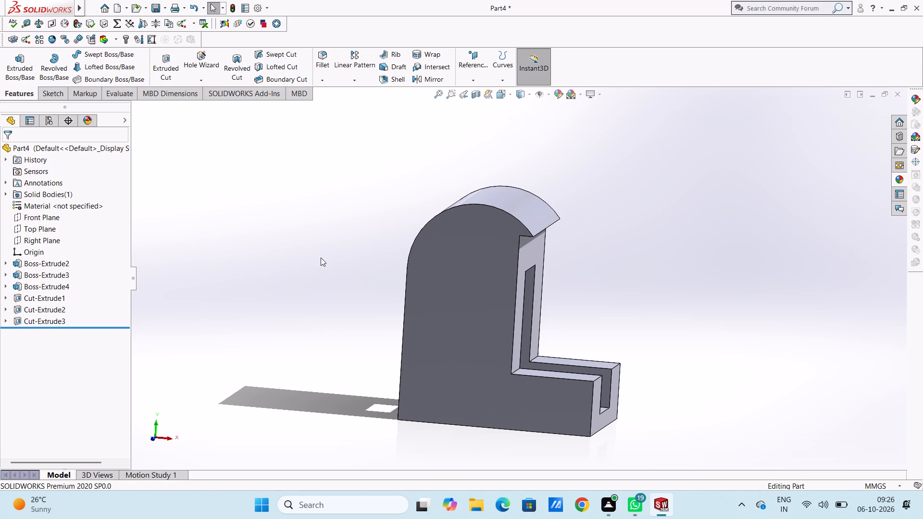
Sketch a 50 by 5 mm corner rectangle covering the underside face of the overhanging lip at the upright's rounded top.
middle_click_drag(321, 258, 292, 175)
middle_click_drag(314, 270, 288, 224)
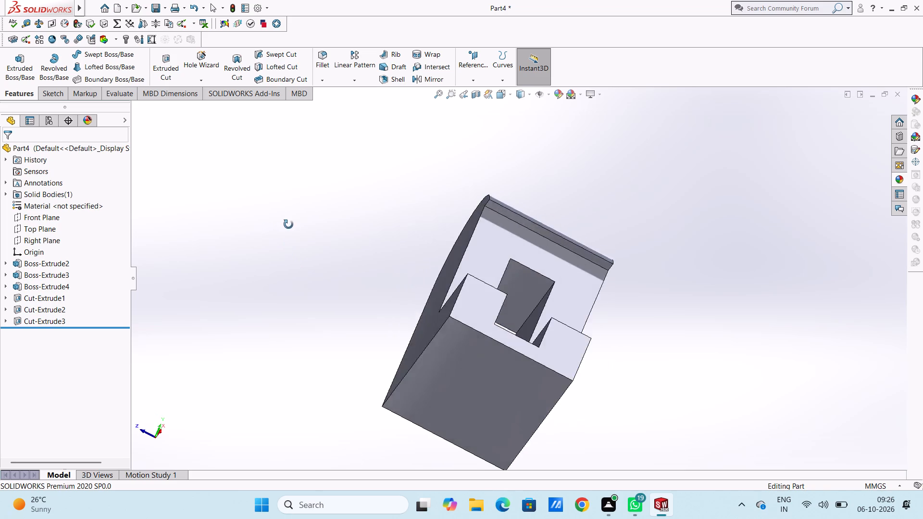
middle_click_drag(288, 224, 223, 268)
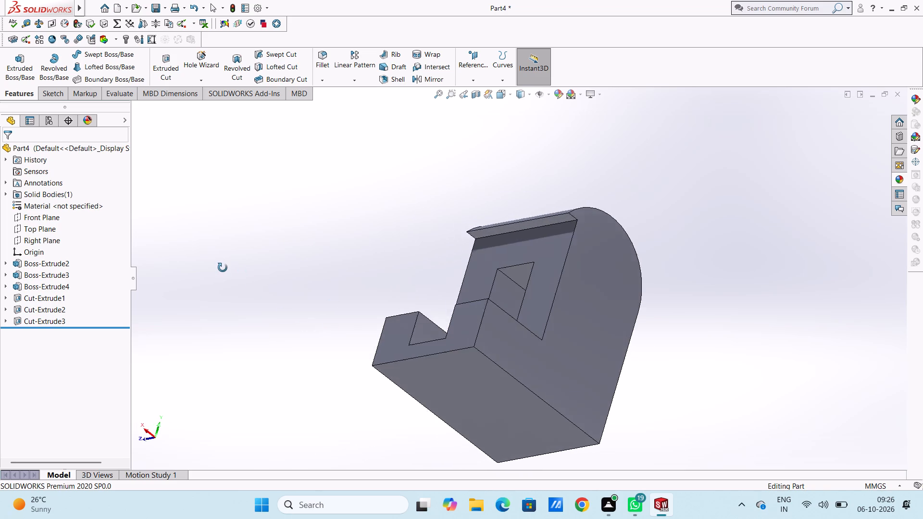
middle_click_drag(223, 268, 287, 198)
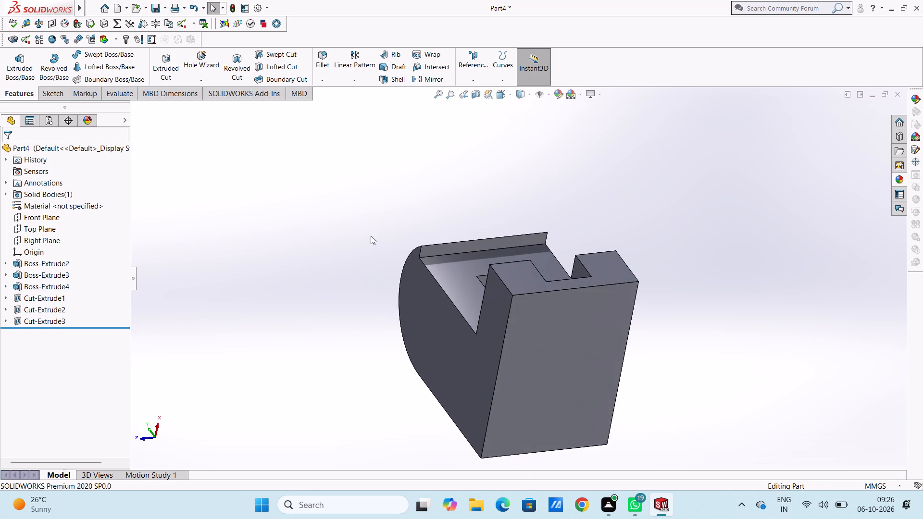
left_click(432, 250)
left_click(476, 222)
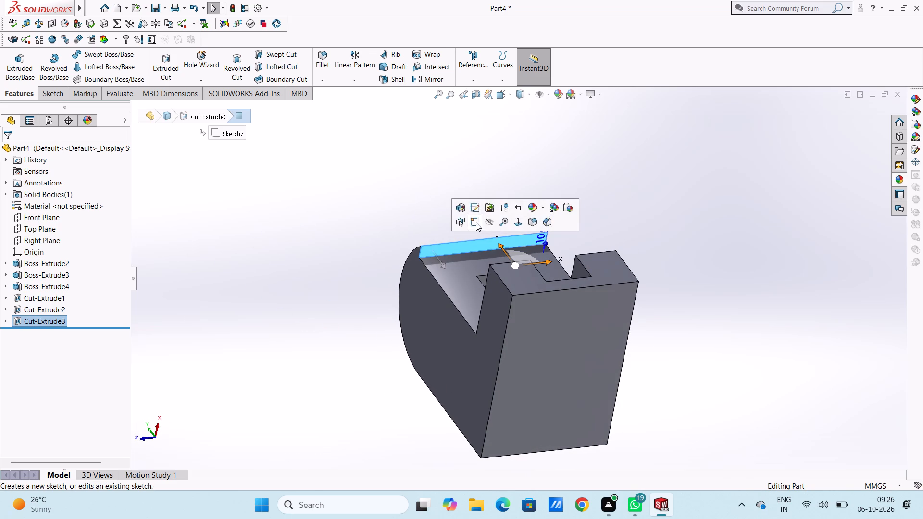
left_click(289, 218)
left_click(93, 66)
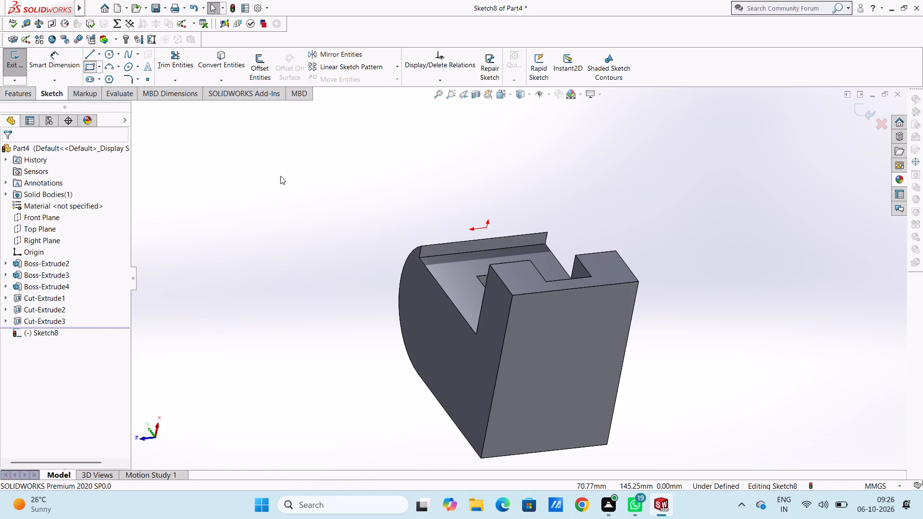
scroll(522, 250, "down", 6)
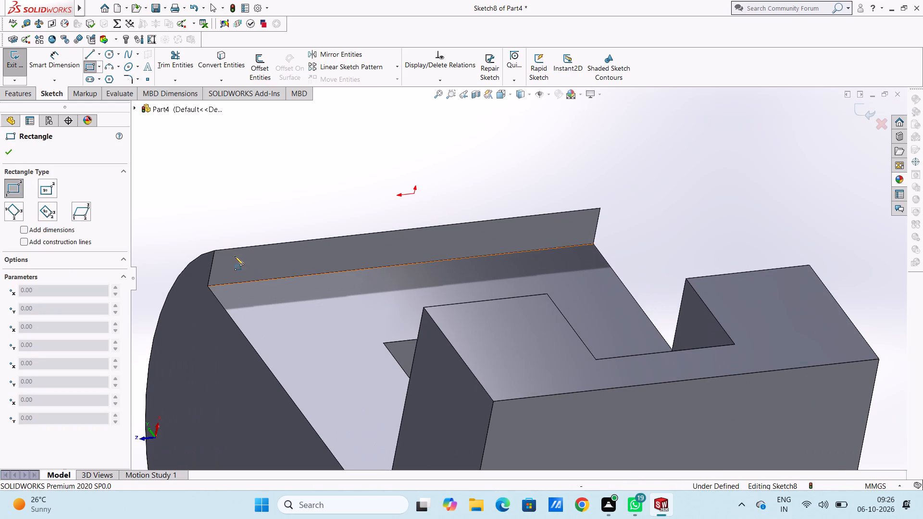
left_click(215, 250)
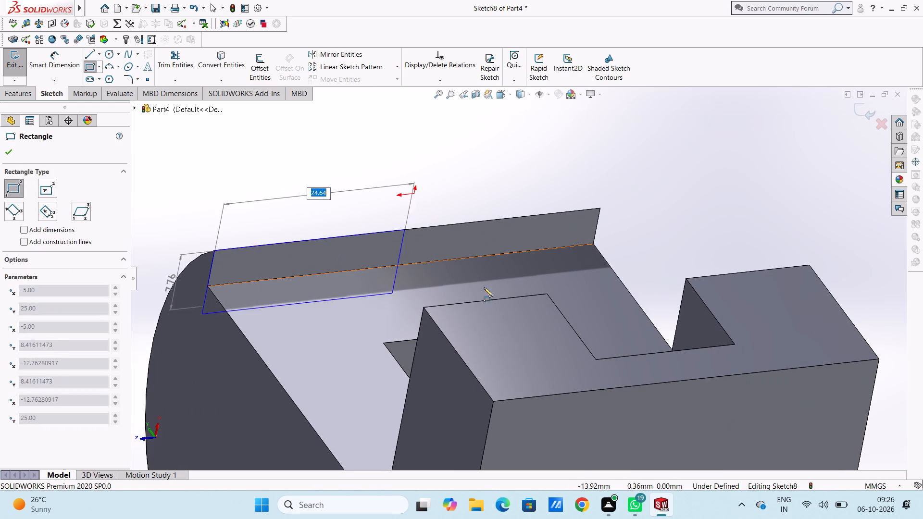
left_click(594, 243)
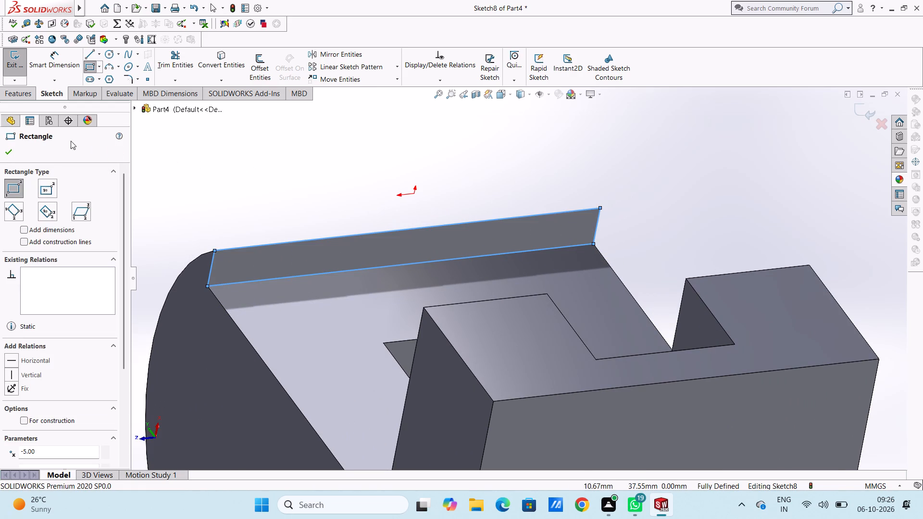
left_click(11, 151)
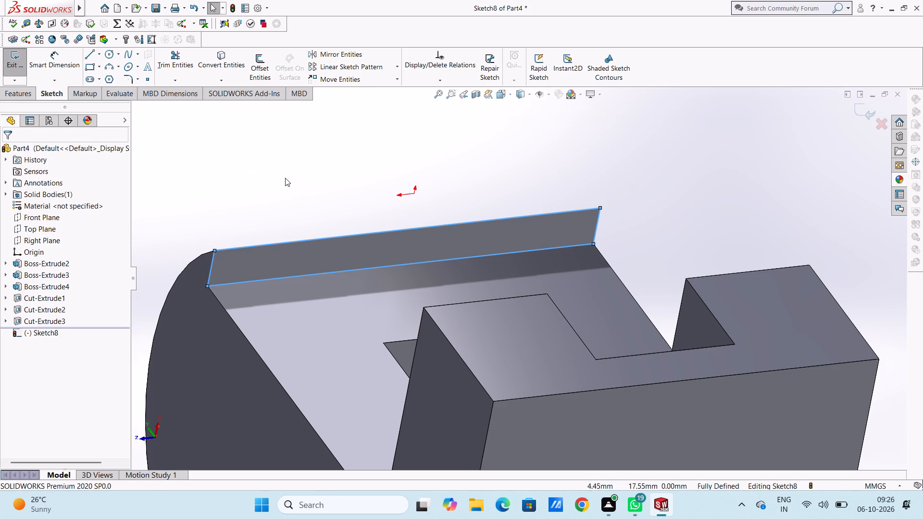
left_click(285, 178)
Cut-extrude the 50 by 5 mm rectangle 10 mm upward through the overhanging lip, using a blind cut.
middle_click_drag(293, 182, 337, 243)
left_click(17, 92)
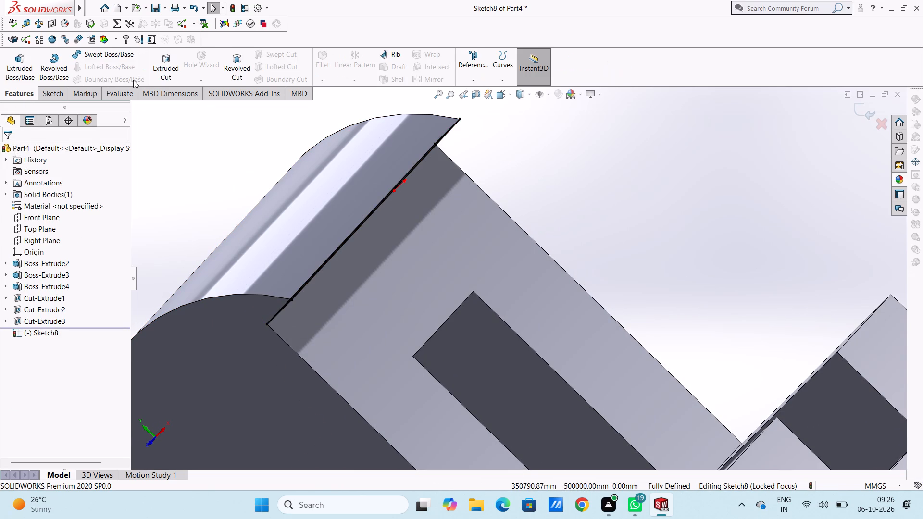
left_click(162, 64)
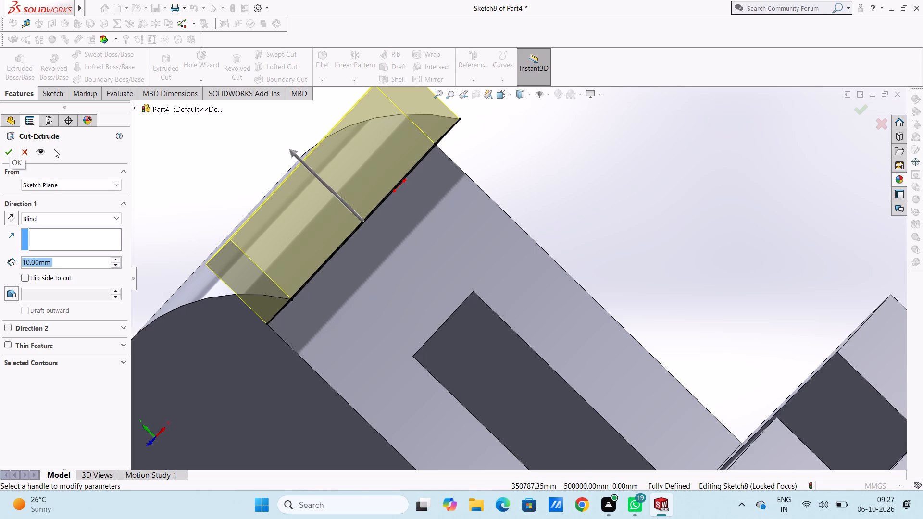
scroll(198, 166, "up", 3)
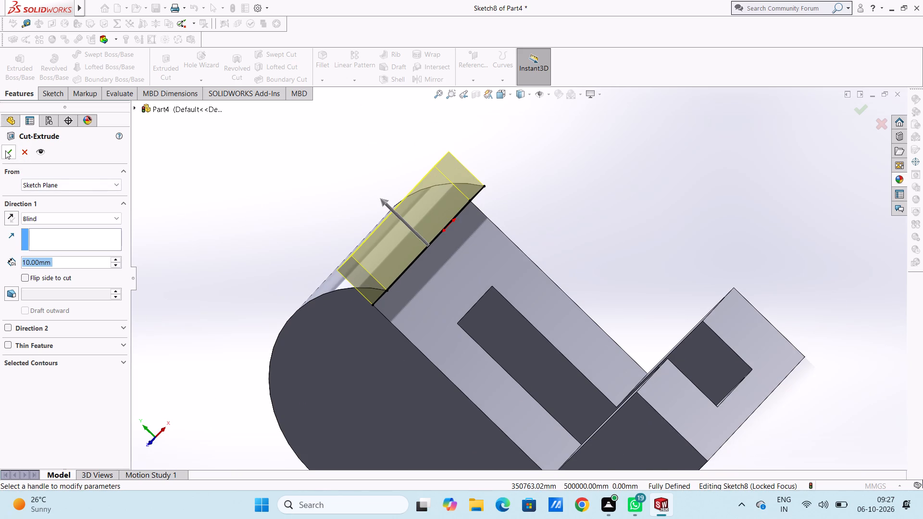
left_click(5, 150)
left_click(214, 198)
Sketch a 25 mm radius circle on the block's front L-shaped face, centred on the rounded top's arc centre.
middle_click_drag(264, 208, 294, 210)
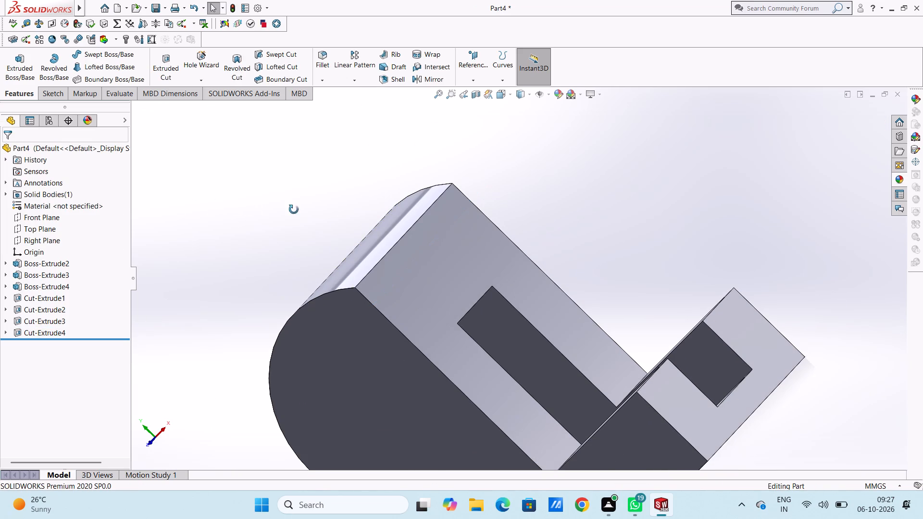
middle_click_drag(294, 210, 294, 143)
scroll(307, 248, "up", 5)
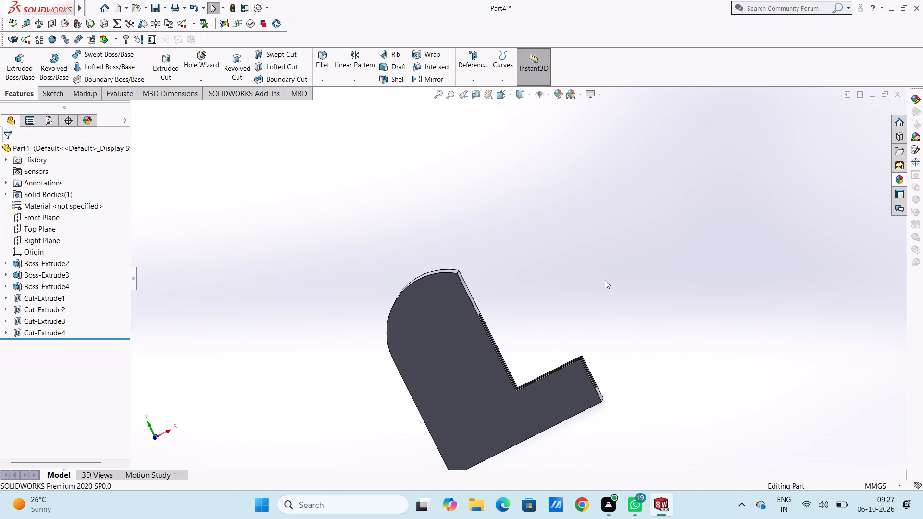
key("ctrl+7")
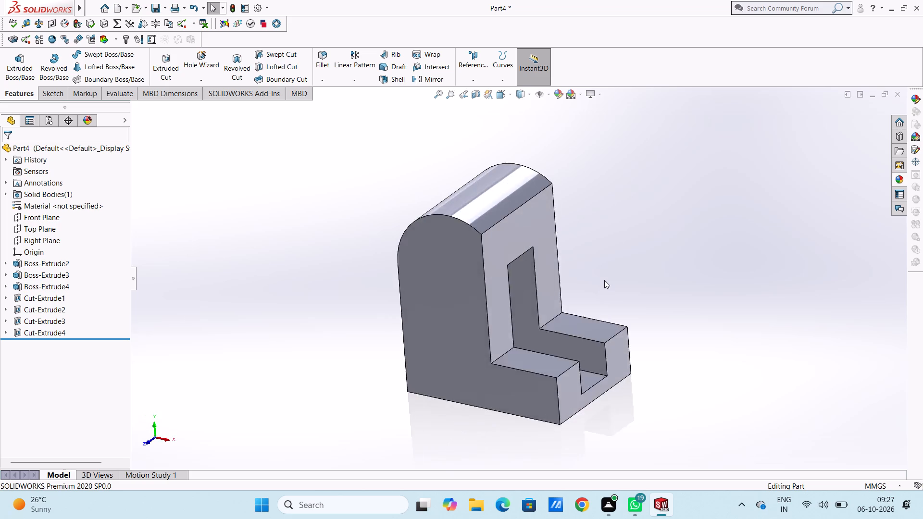
key("ctrl+1")
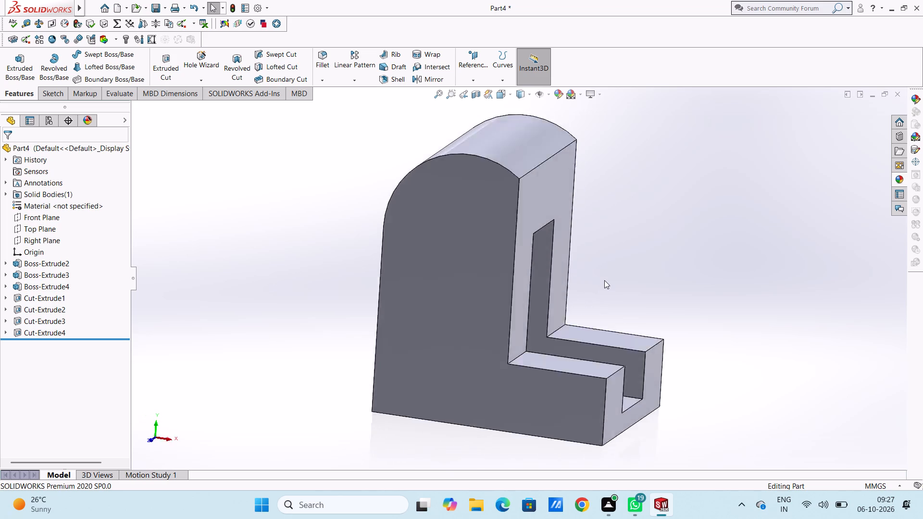
scroll(604, 280, "up", 3)
left_click(503, 239)
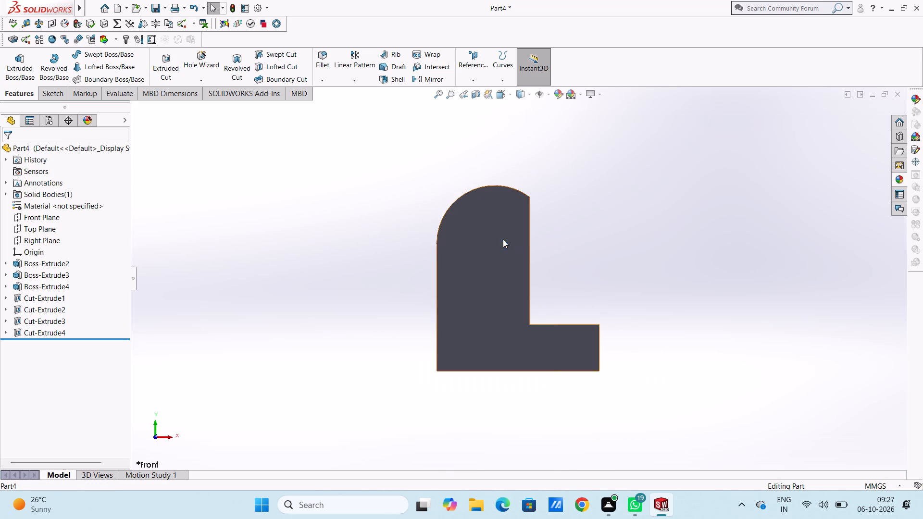
left_click(548, 214)
left_click(377, 224)
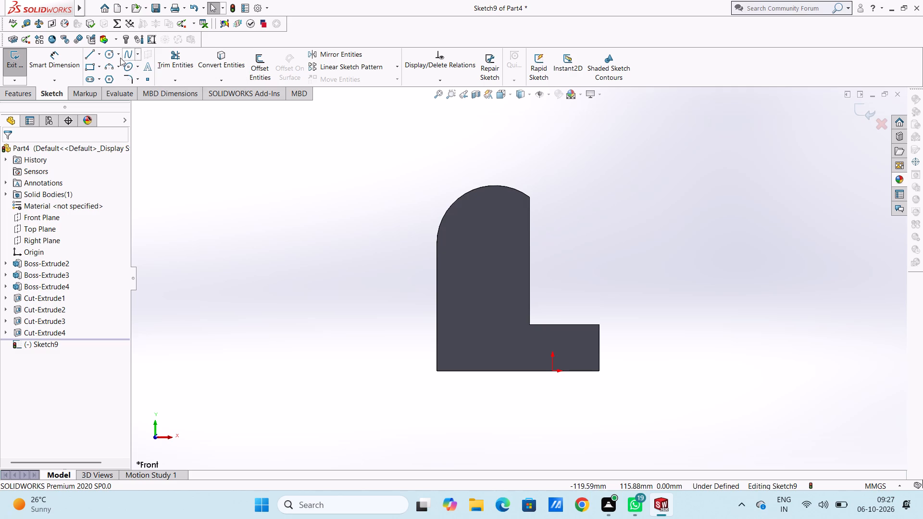
left_click(105, 52)
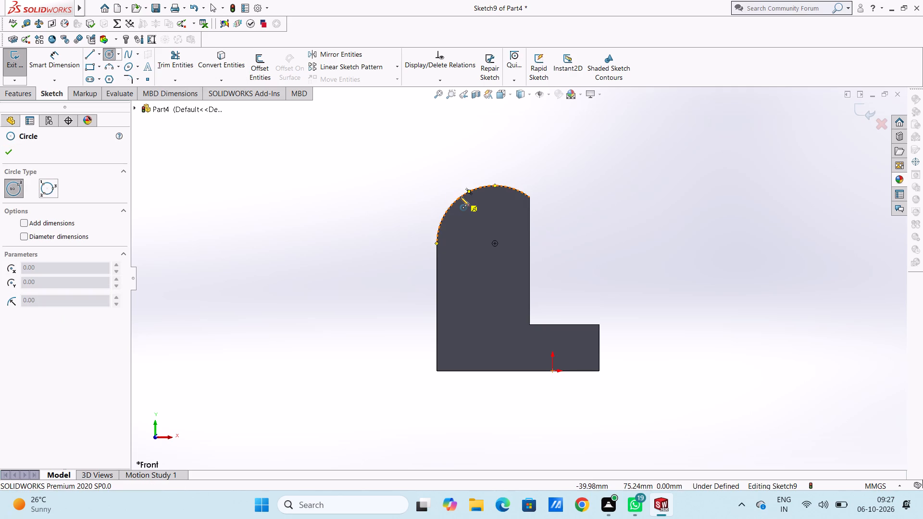
left_click(496, 245)
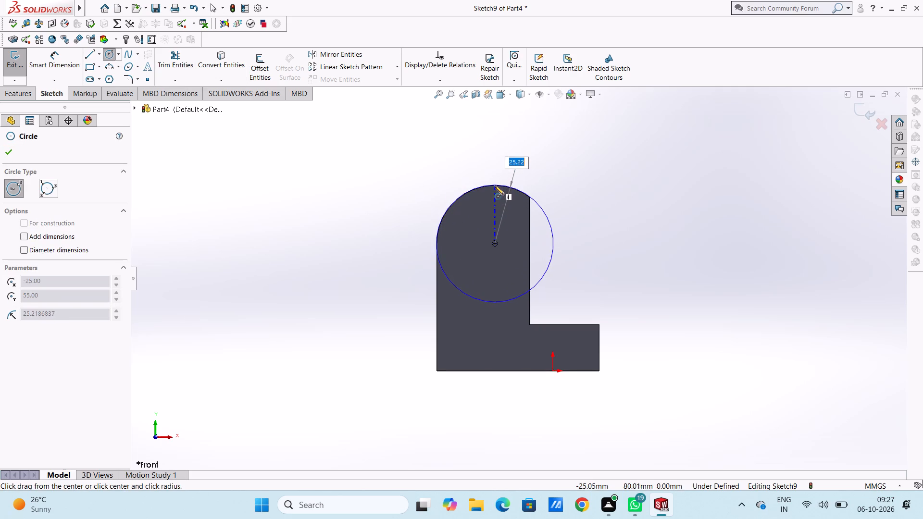
left_click(511, 190)
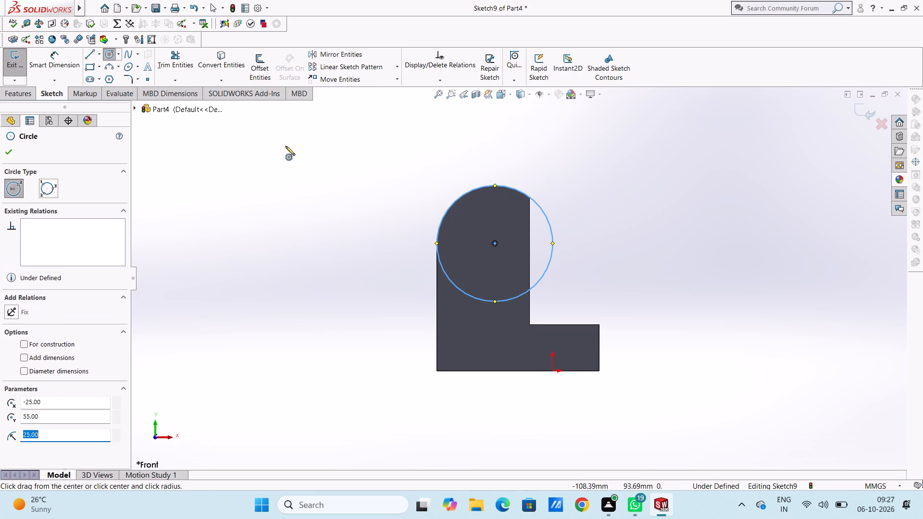
left_click(12, 152)
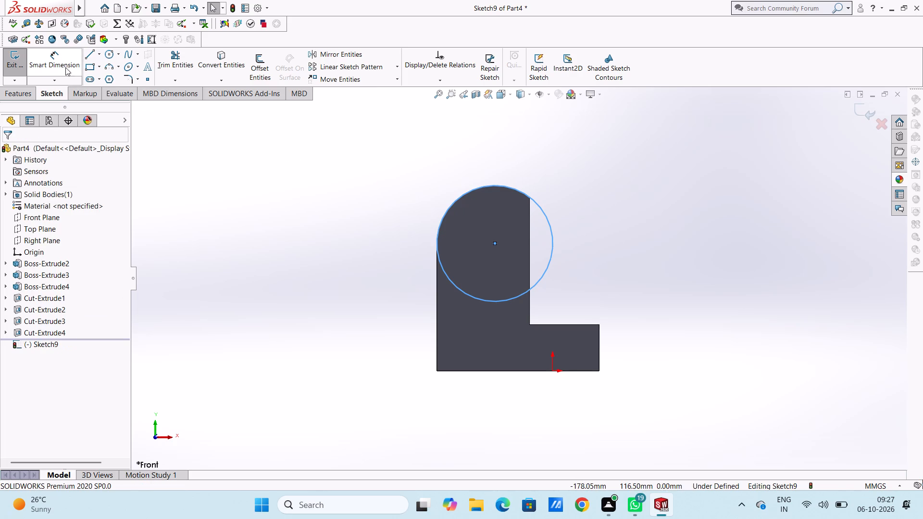
Dimension the circle's diameter on the front face.
left_click(64, 56)
left_click(453, 285)
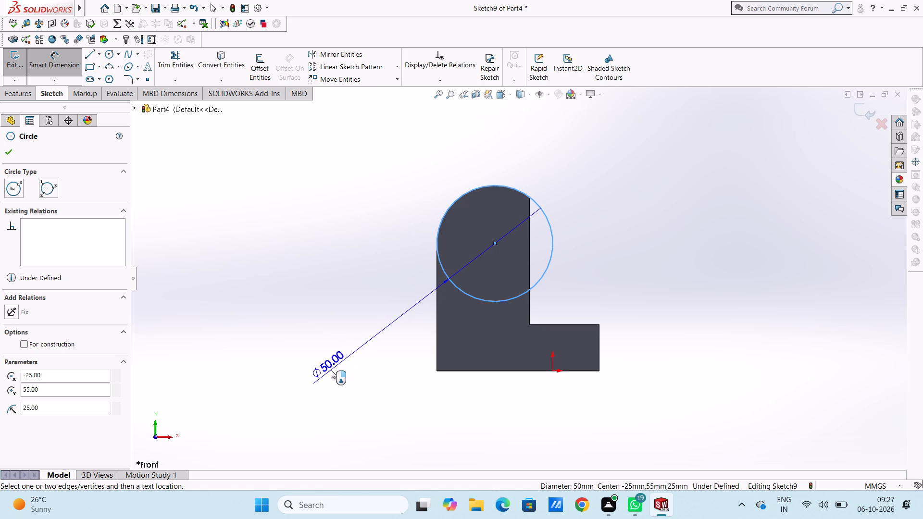
left_click(331, 370)
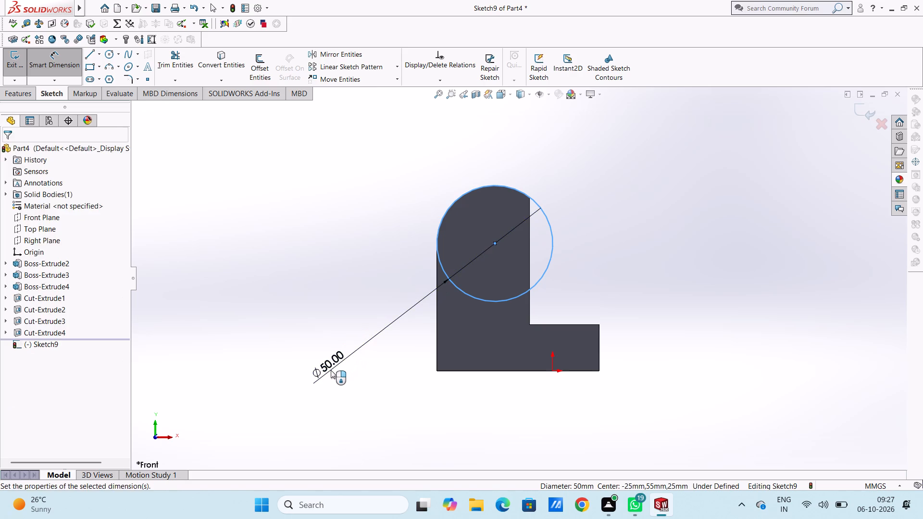
left_click(293, 349)
left_click(279, 337)
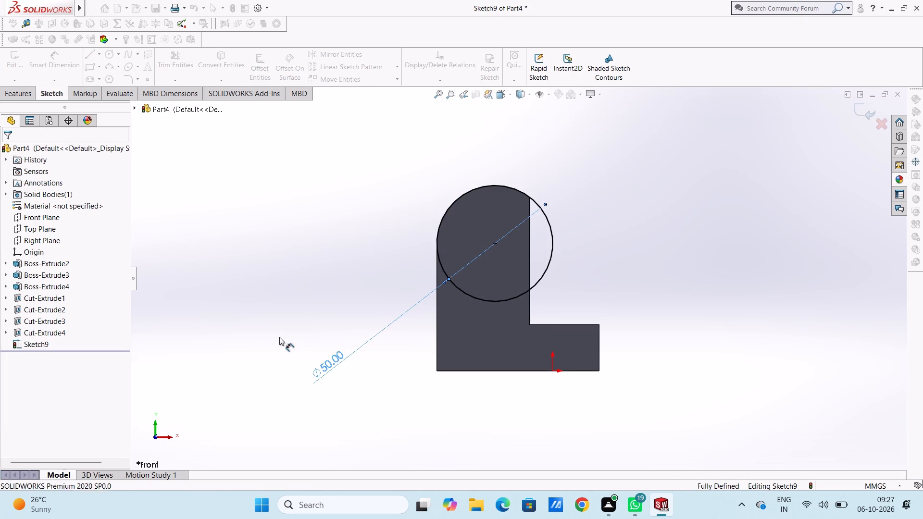
Boss-extrude the circle 20 mm outward from the front face, using a blind depth with the result merged.
middle_click_drag(647, 239, 611, 272)
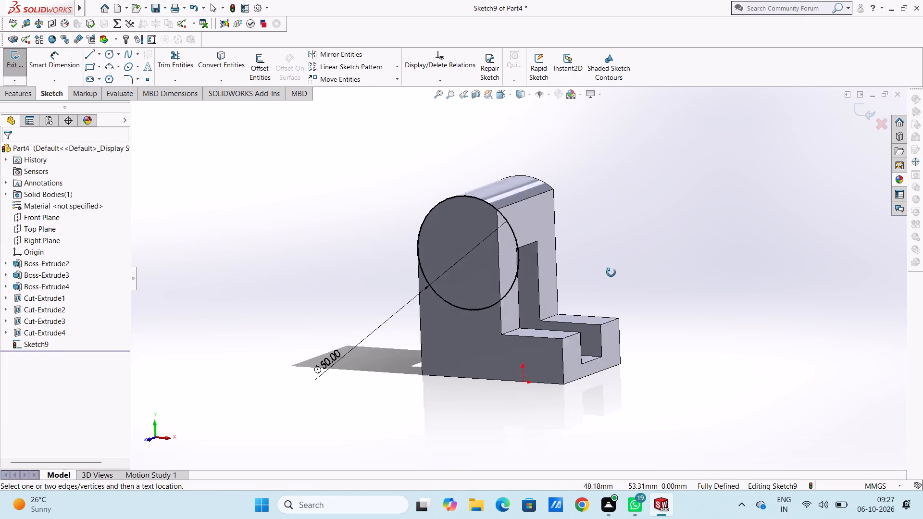
middle_click_drag(611, 272, 608, 282)
left_click(27, 93)
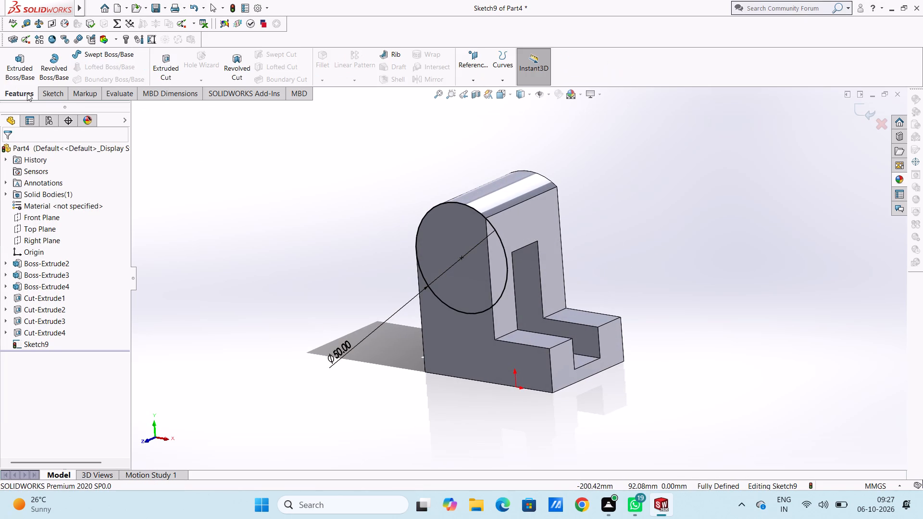
left_click(31, 61)
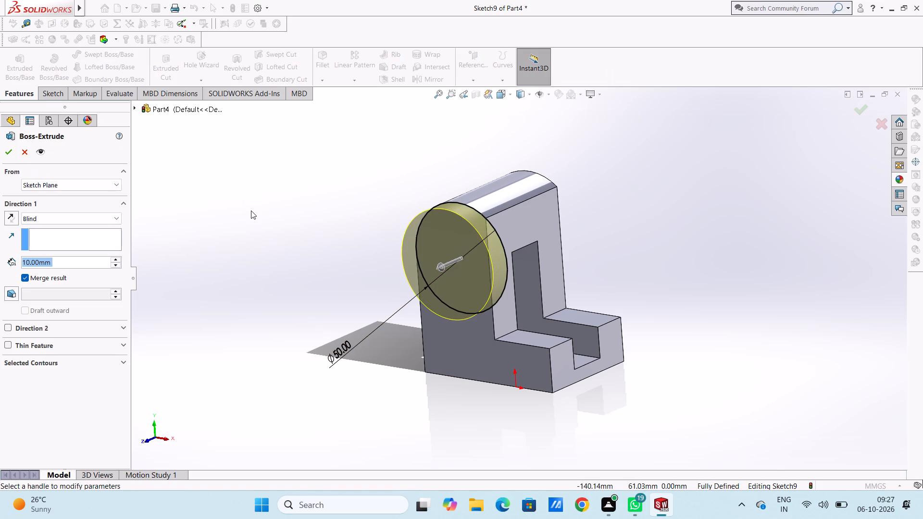
type("20")
key("Return")
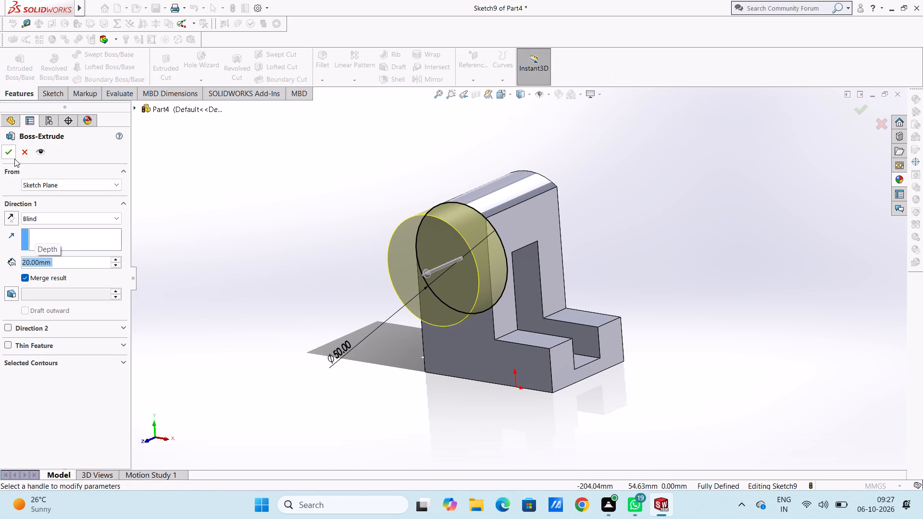
left_click(11, 154)
left_click(246, 193)
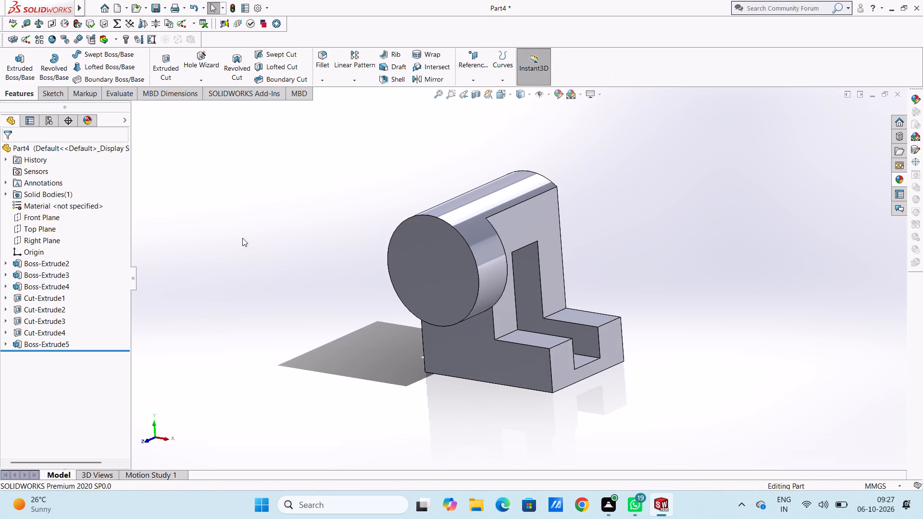
Sketch a 25 mm radius circle on the block's back L-shaped face, centred on the rounded top's arc centre.
middle_click_drag(241, 245, 201, 260)
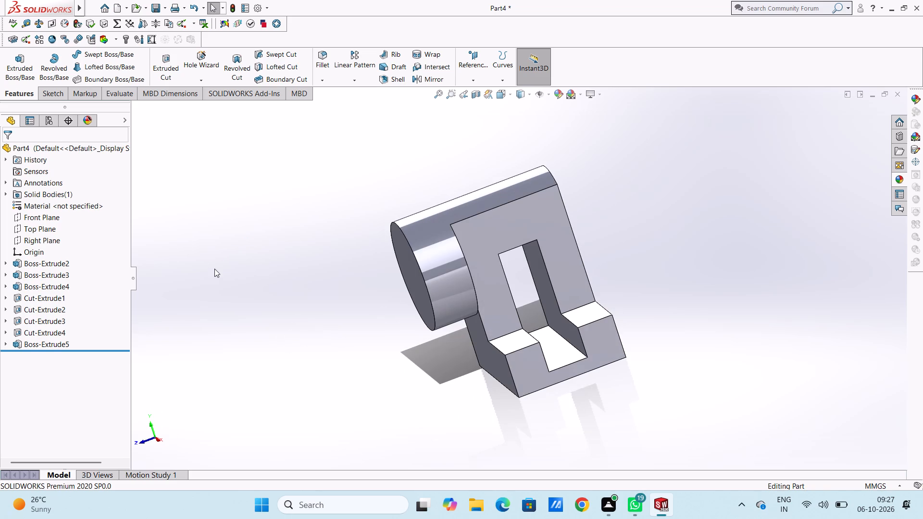
key("ctrl+2")
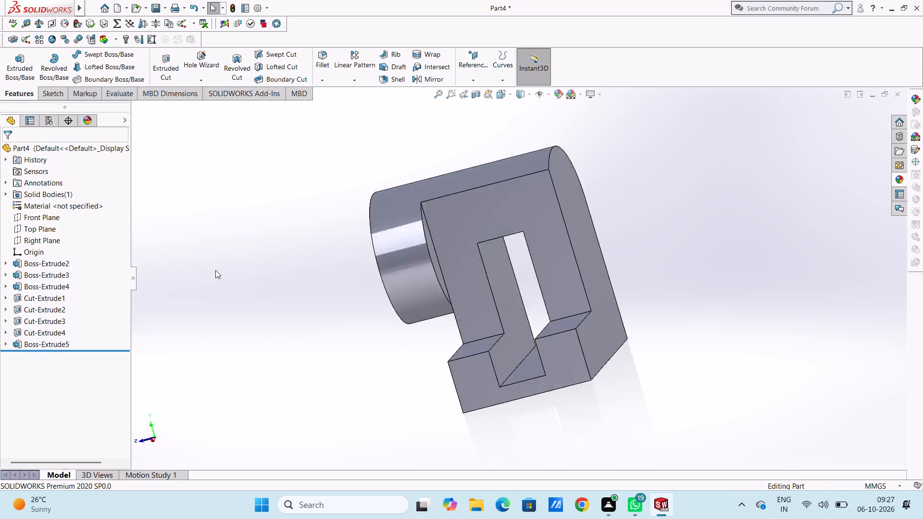
left_click(557, 252)
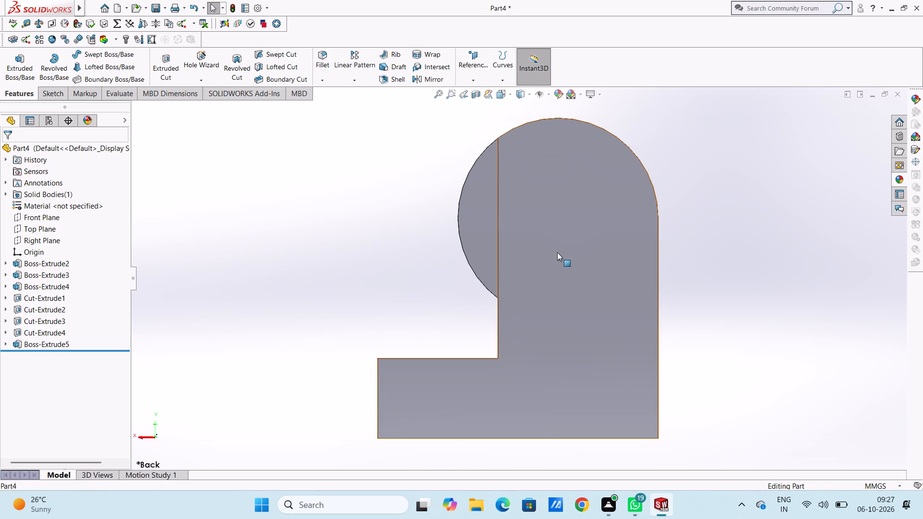
left_click(600, 223)
left_click(704, 180)
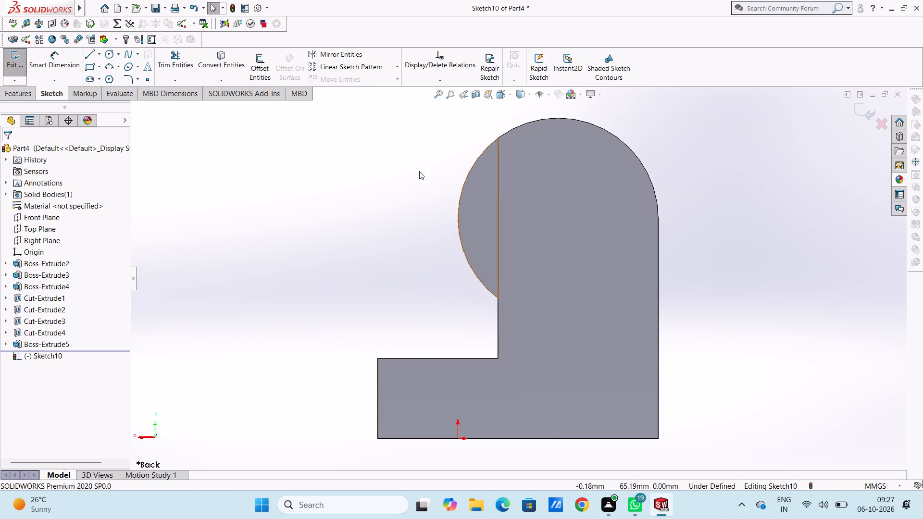
left_click(105, 51)
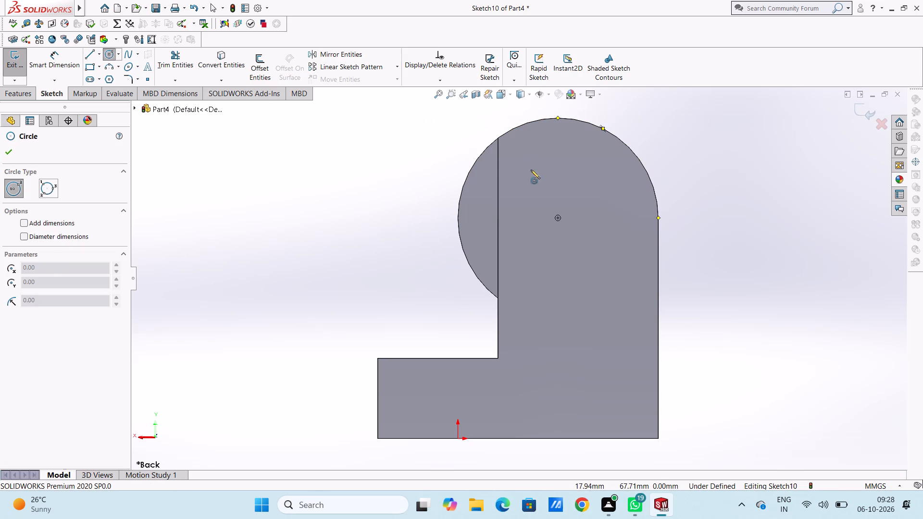
left_click(556, 217)
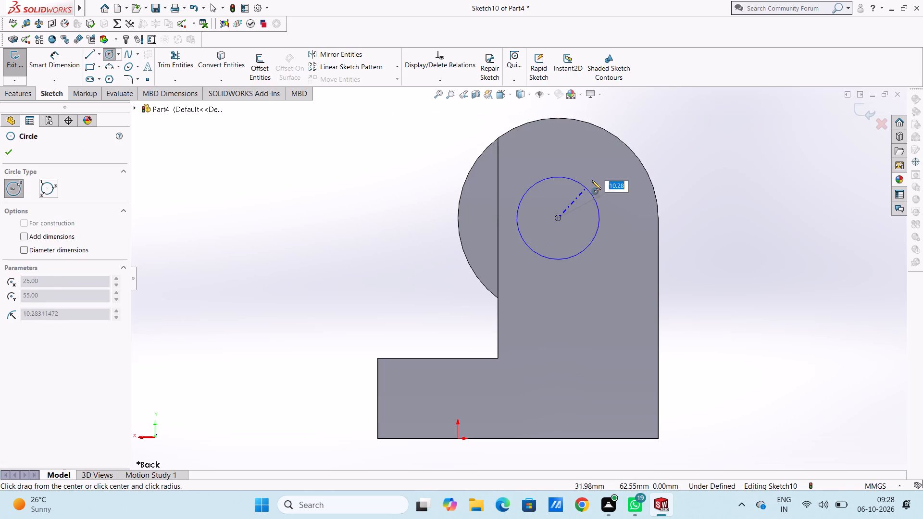
left_click(610, 132)
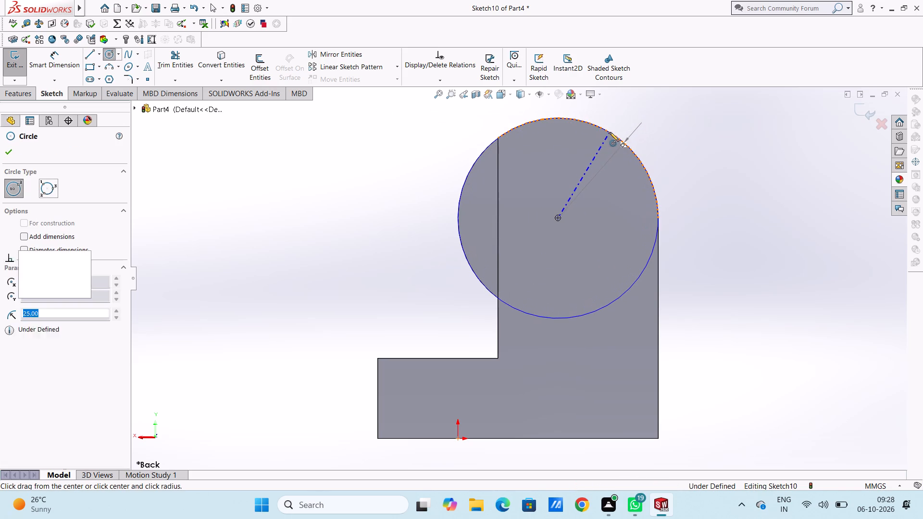
left_click(13, 149)
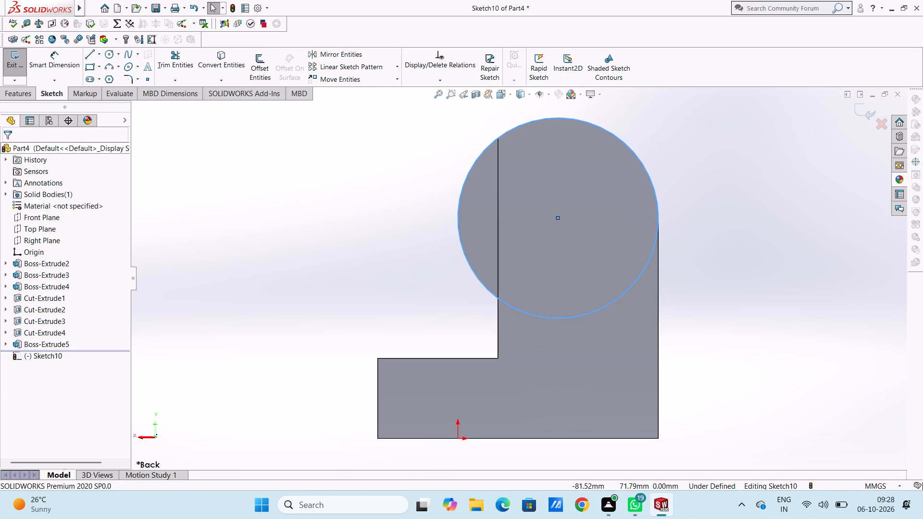
Dimension the circle's diameter on the back face.
left_click(65, 68)
scroll(384, 228, "up", 3)
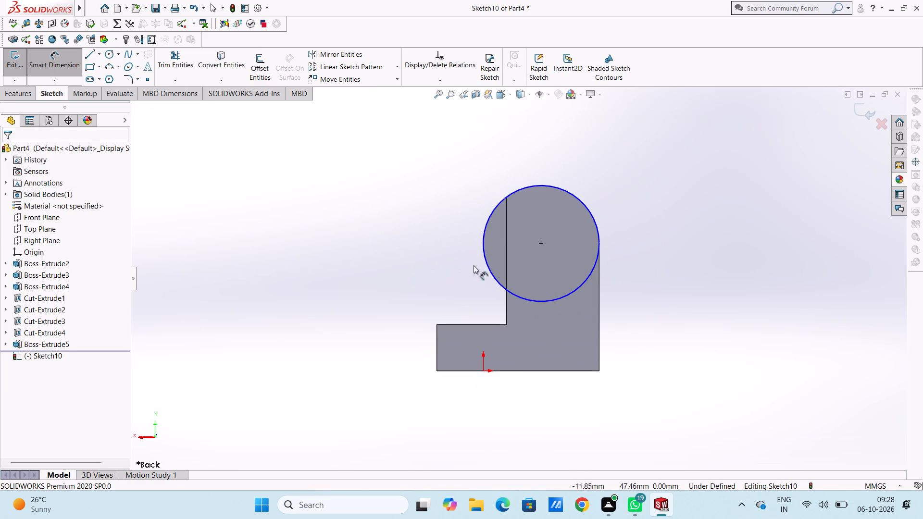
left_click(497, 280)
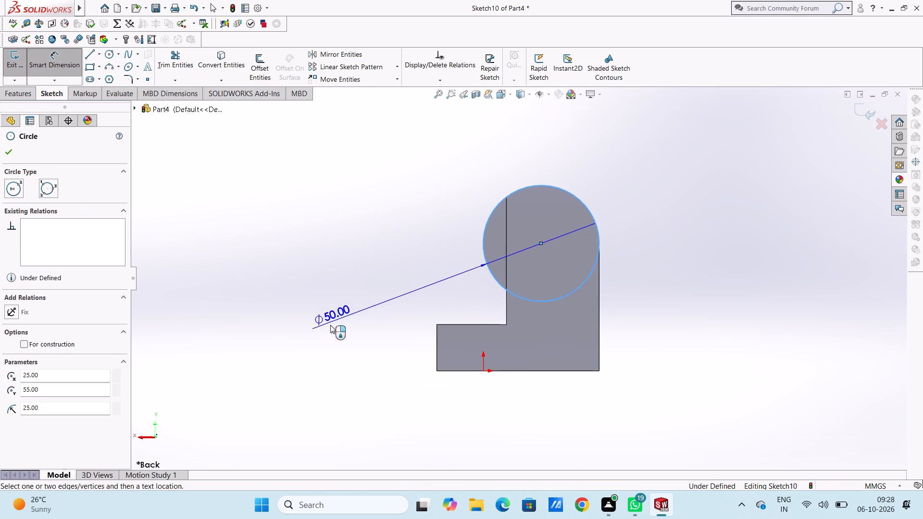
left_click(326, 328)
left_click(281, 311)
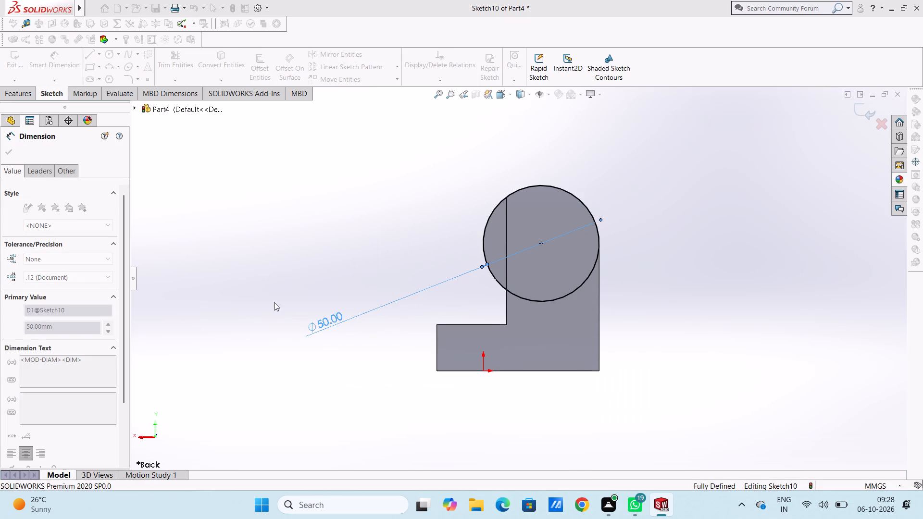
left_click(267, 294)
Boss-extrude the circle 20 mm outward from the back face, using a blind depth with the result merged.
middle_click_drag(408, 227, 426, 240)
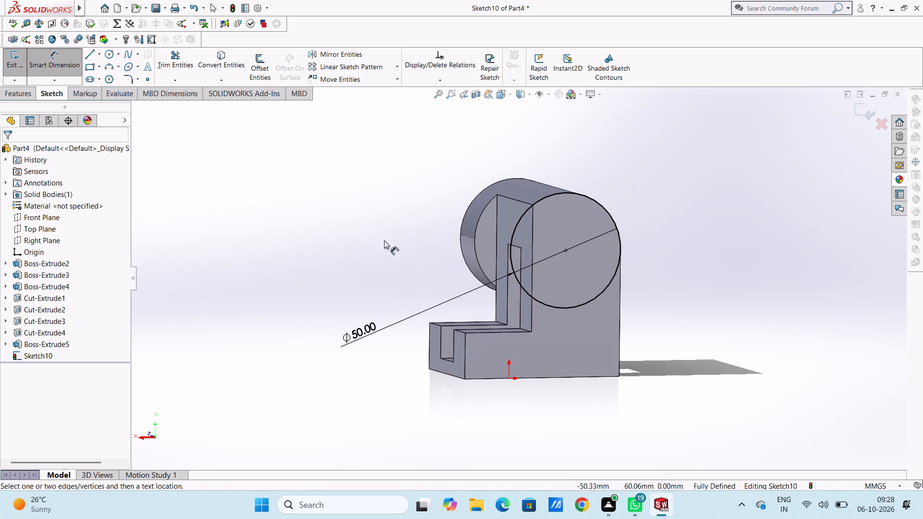
left_click(49, 60)
left_click(25, 92)
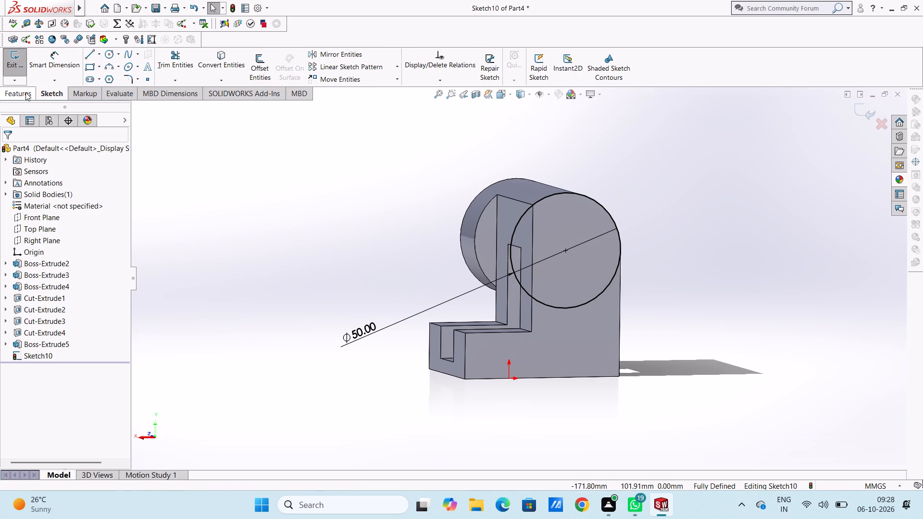
left_click(25, 61)
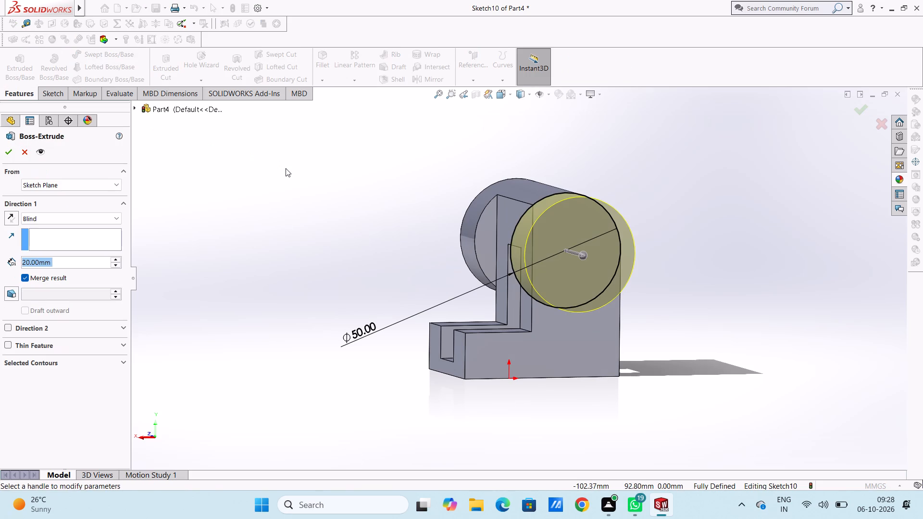
left_click(12, 153)
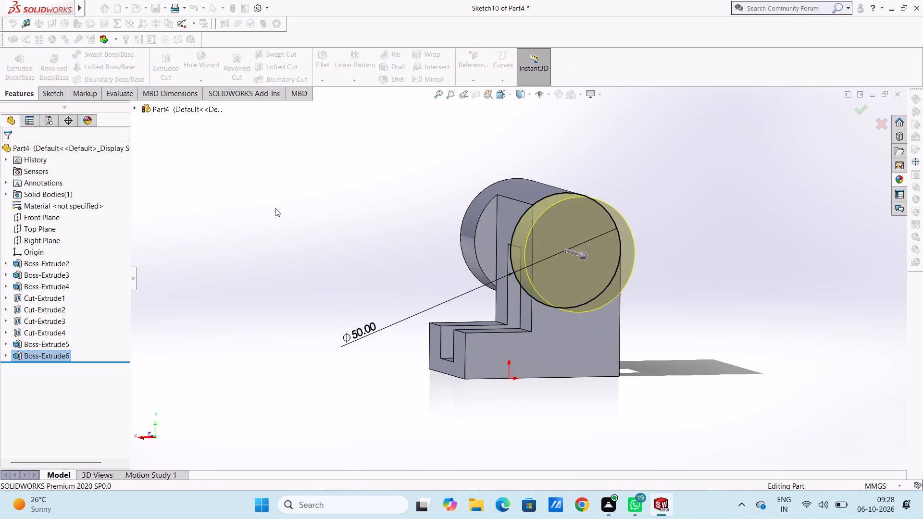
left_click(275, 208)
Sketch a horizontal line 50 mm long across the front boss's circular face, about 7.6 mm above its centre.
middle_click_drag(305, 225, 467, 300)
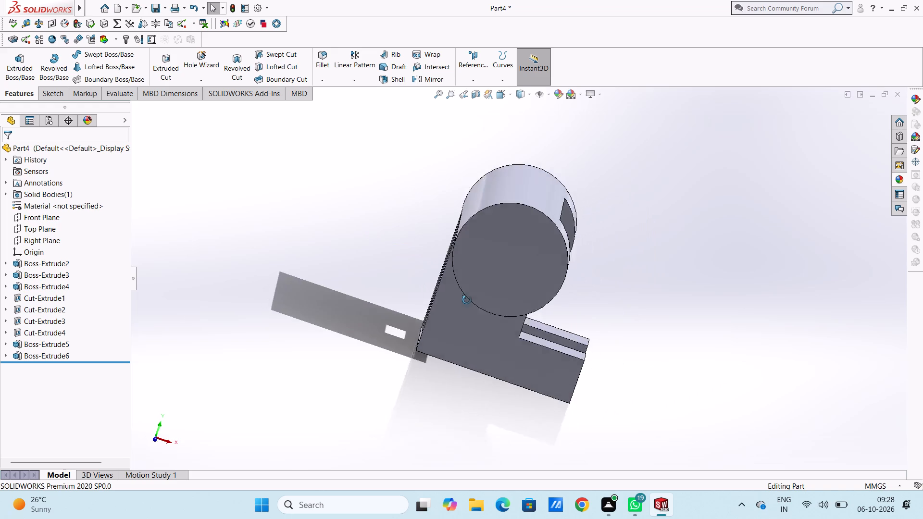
middle_click_drag(467, 300, 414, 313)
scroll(327, 290, "up", 3)
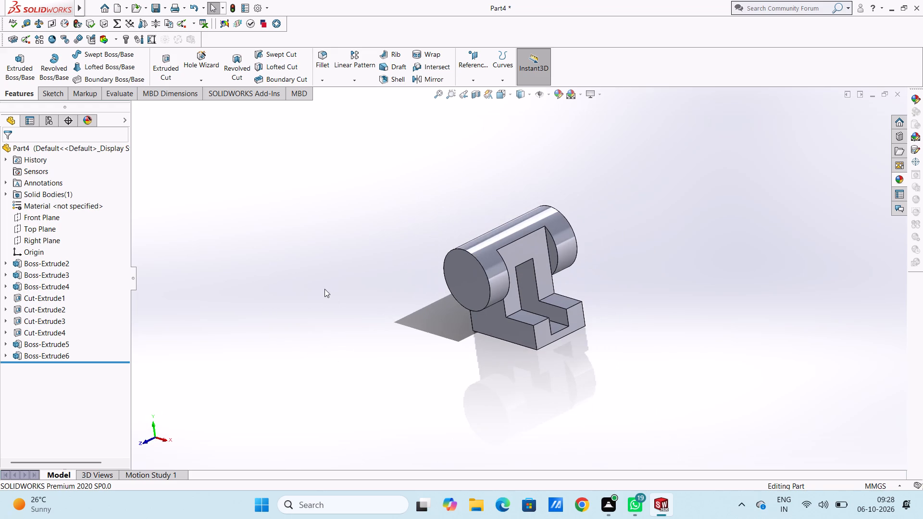
middle_click_drag(324, 289, 329, 251)
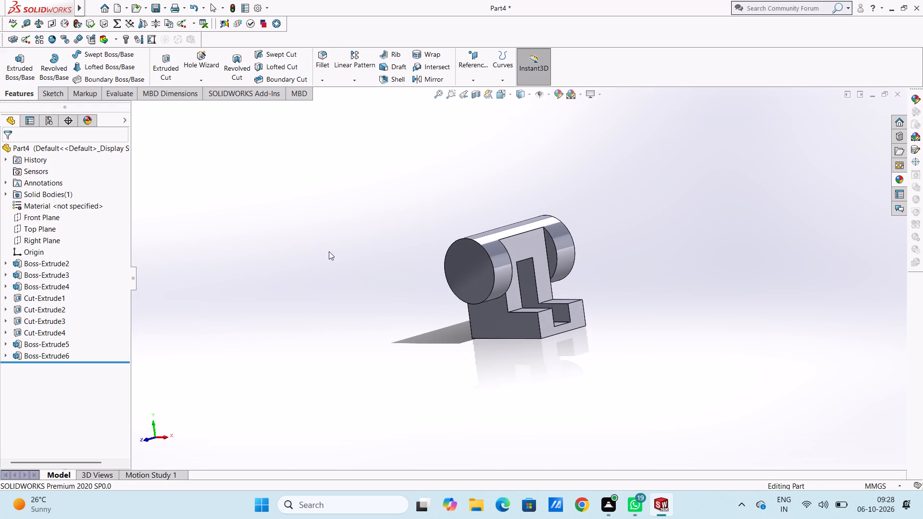
key("ctrl+1")
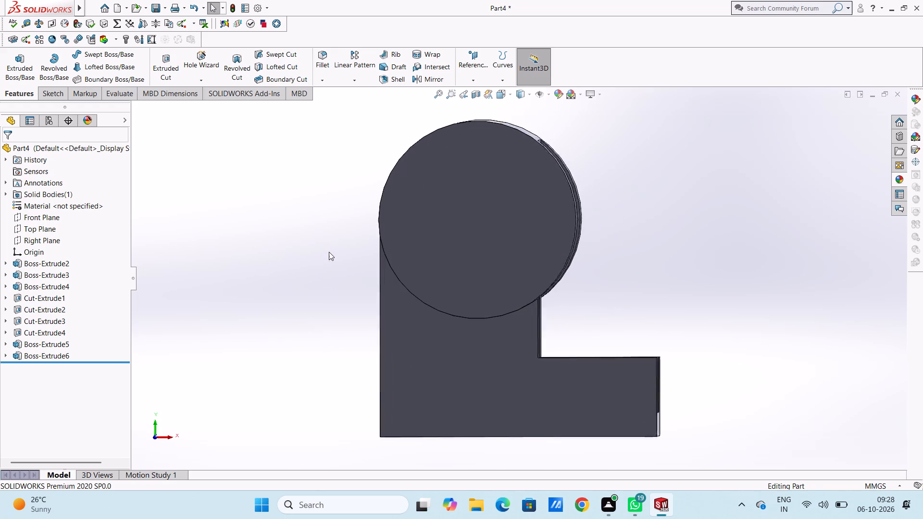
scroll(329, 252, "up", 2)
left_click(492, 255)
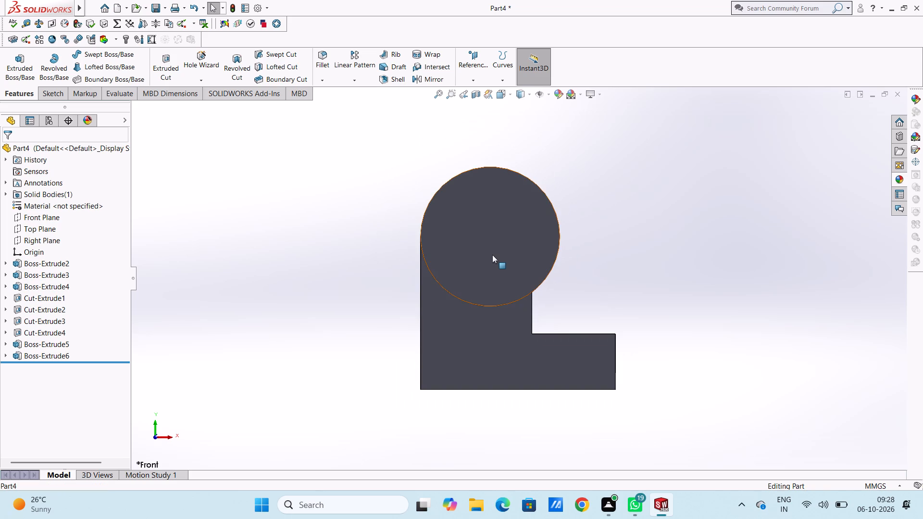
left_click(532, 228)
left_click(349, 248)
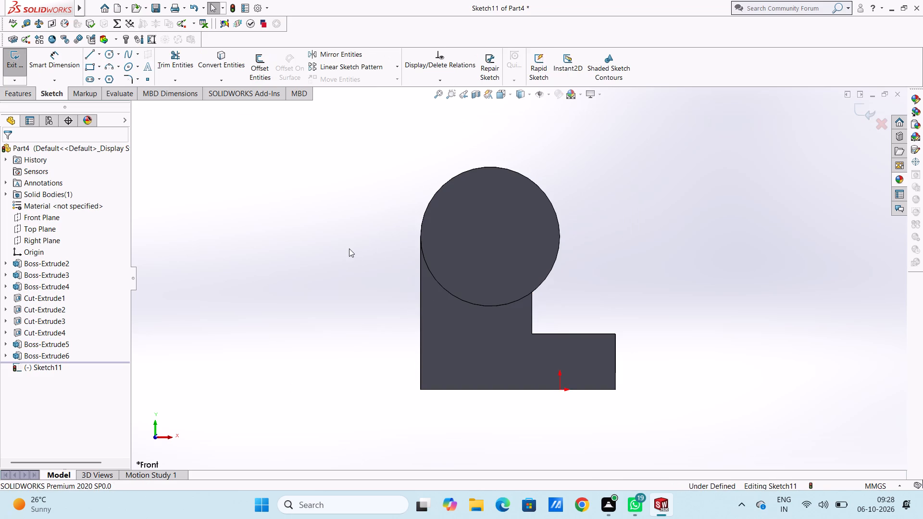
left_click(89, 52)
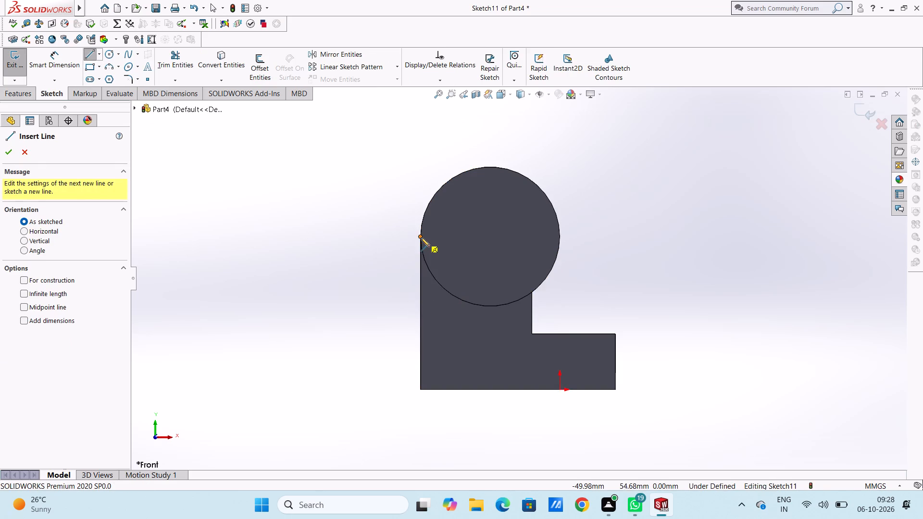
left_click(419, 215)
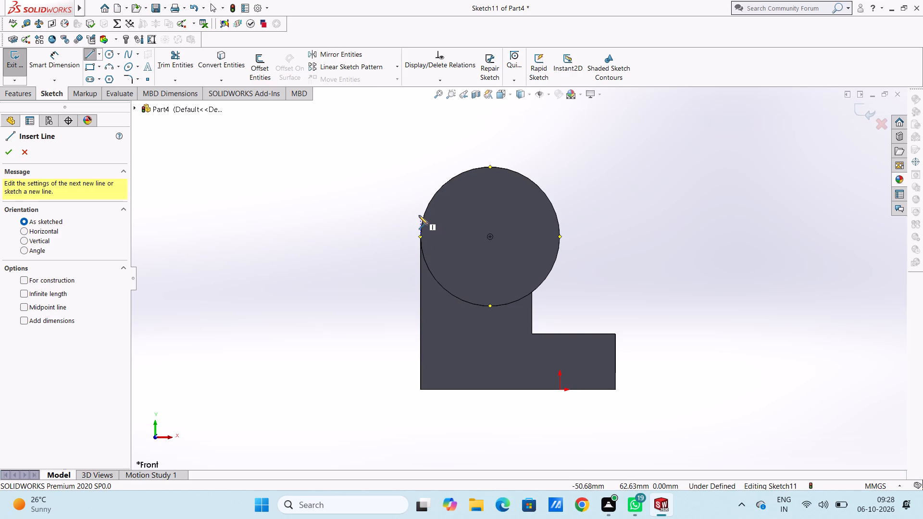
left_click(561, 216)
key("Escape")
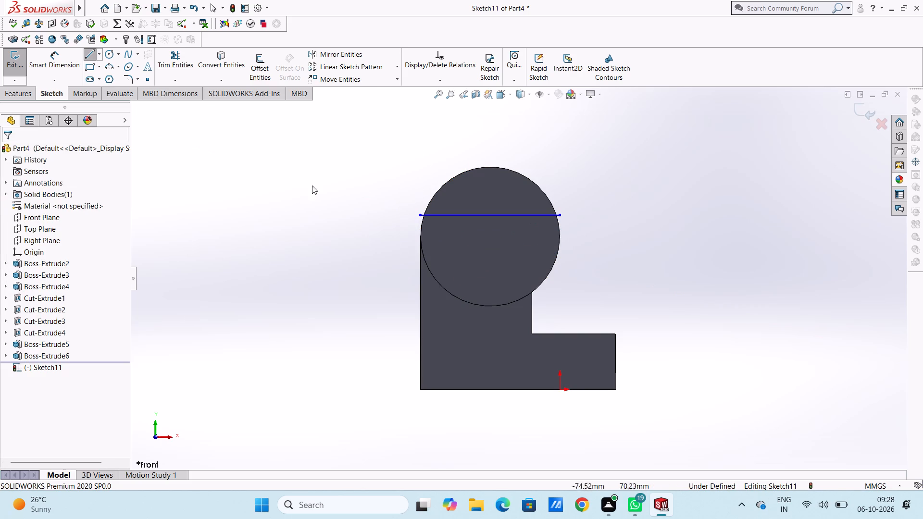
Dimension the vertical distance between the horizontal line and the front boss's circular edge.
left_click(66, 58)
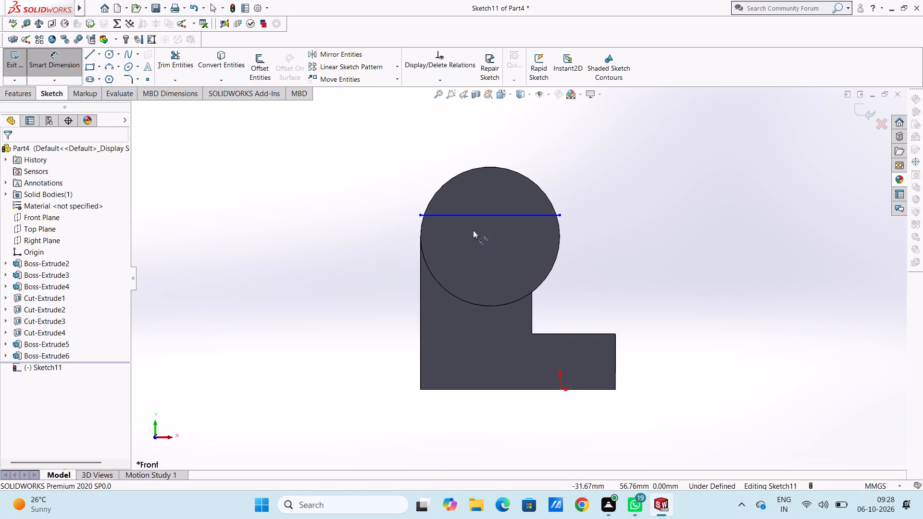
left_click(480, 217)
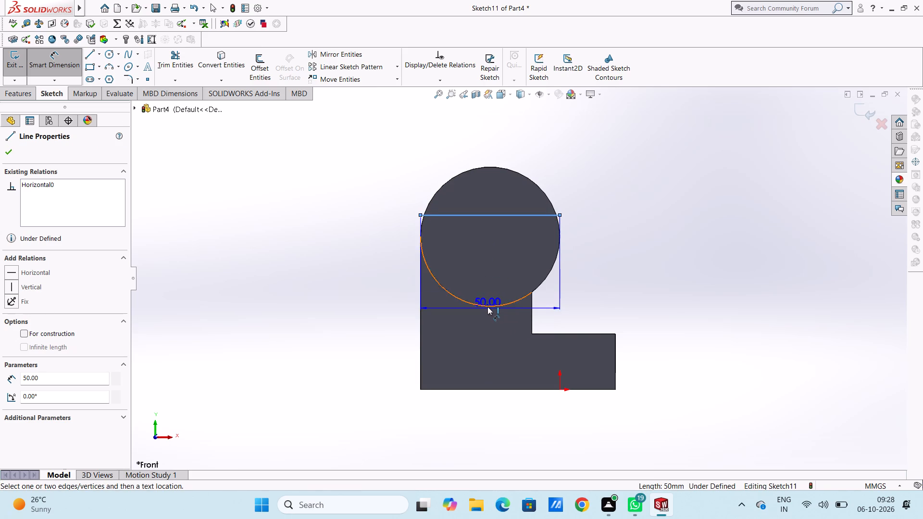
scroll(487, 306, "down", 3)
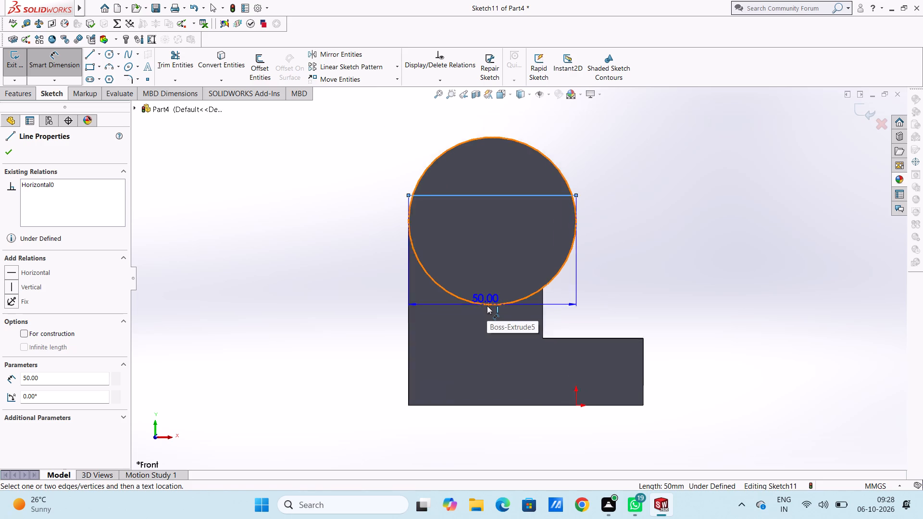
scroll(487, 306, "down", 2)
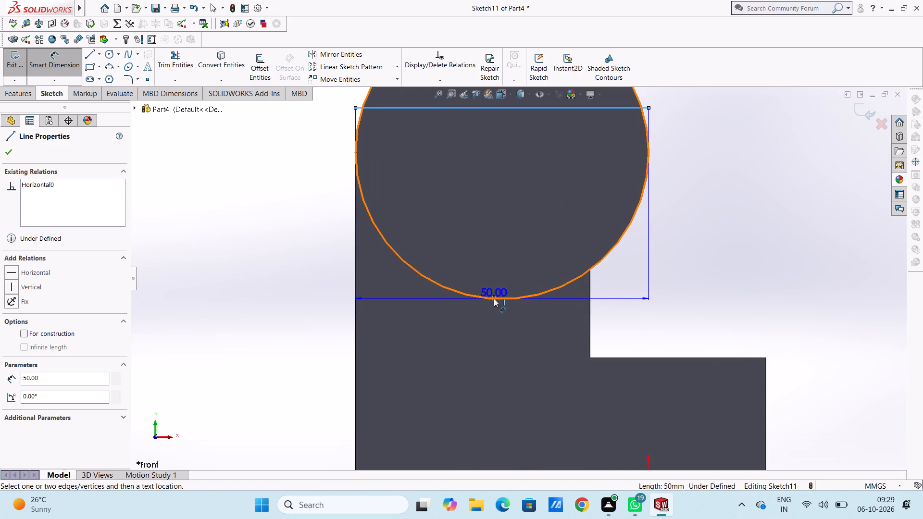
left_click(494, 298)
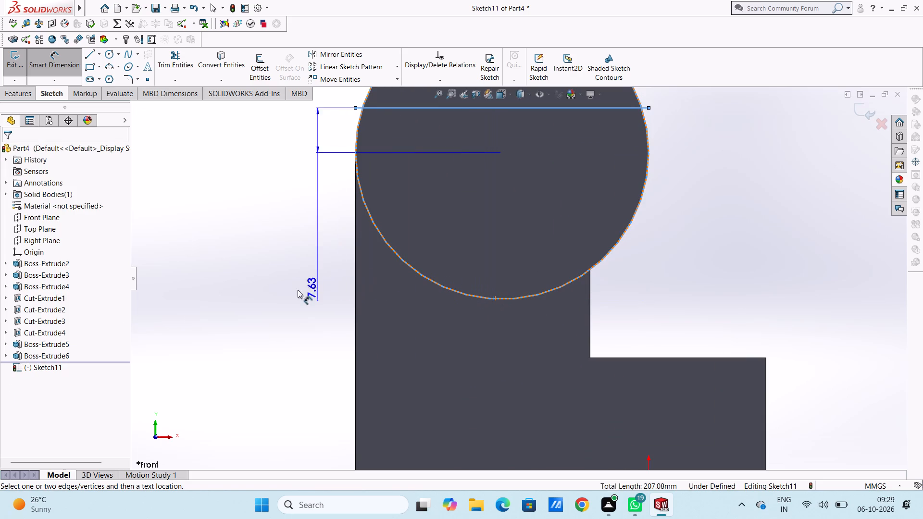
scroll(557, 196, "up", 1)
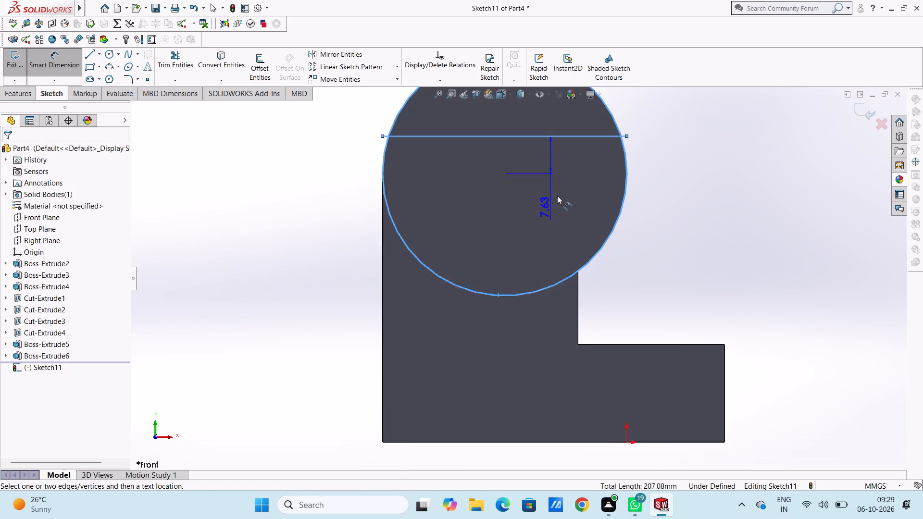
scroll(557, 196, "up", 1)
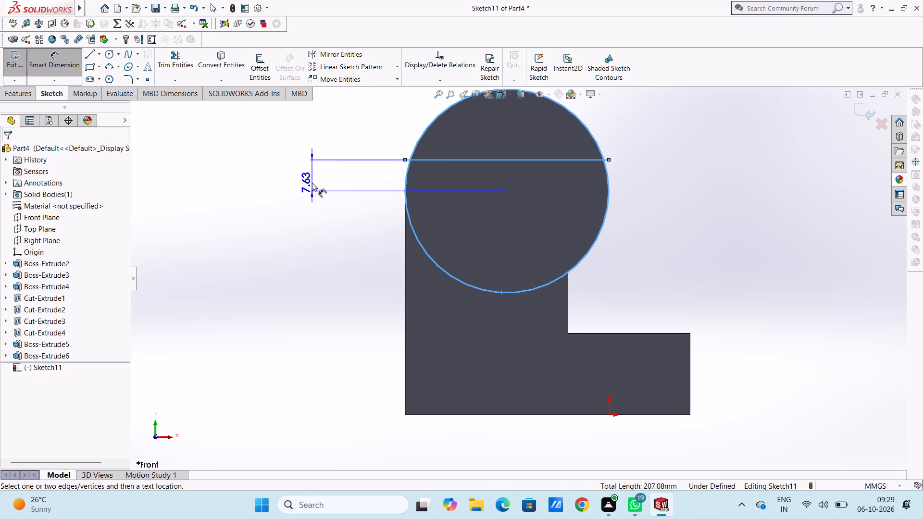
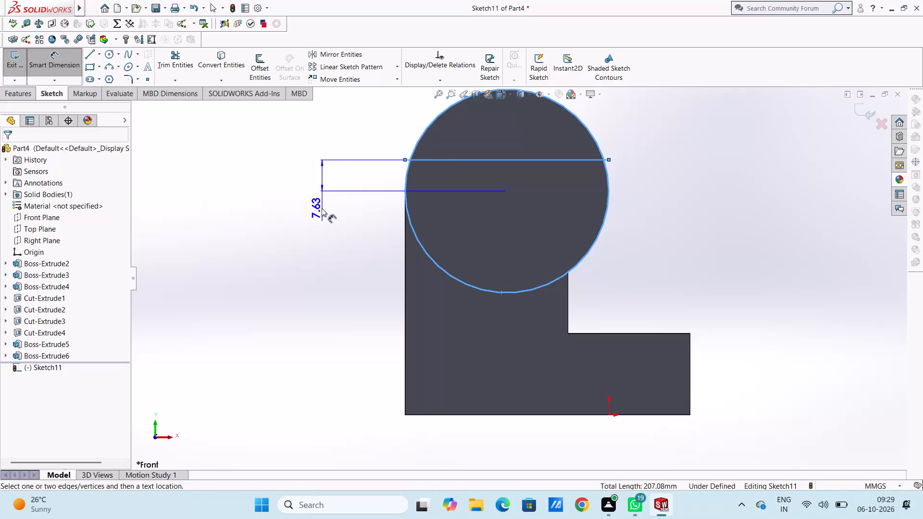
Set the vertical distance from the front boss's centre to the horizontal line to 13 mm.
left_click(298, 180)
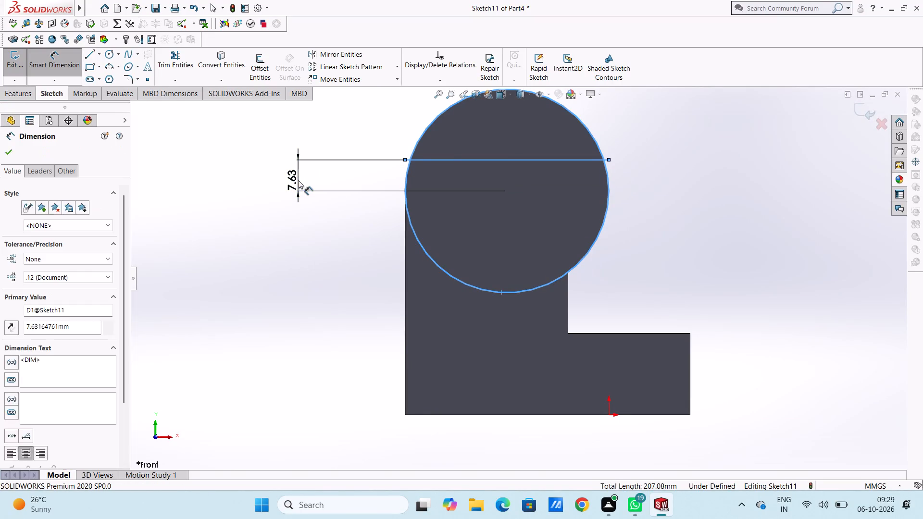
type("13")
key("Return")
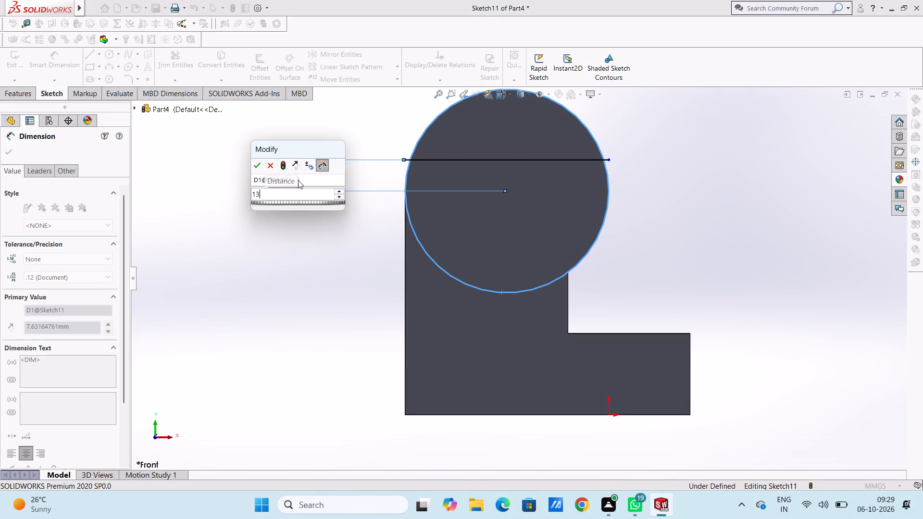
left_click(277, 241)
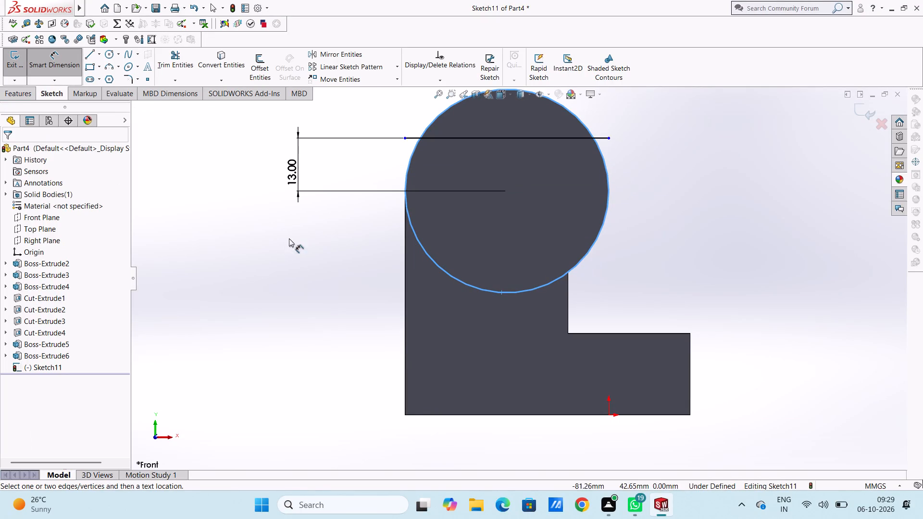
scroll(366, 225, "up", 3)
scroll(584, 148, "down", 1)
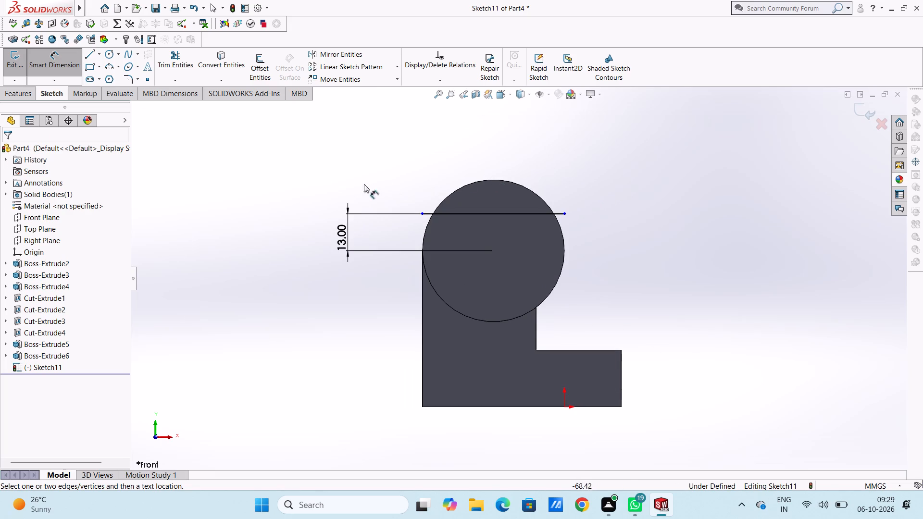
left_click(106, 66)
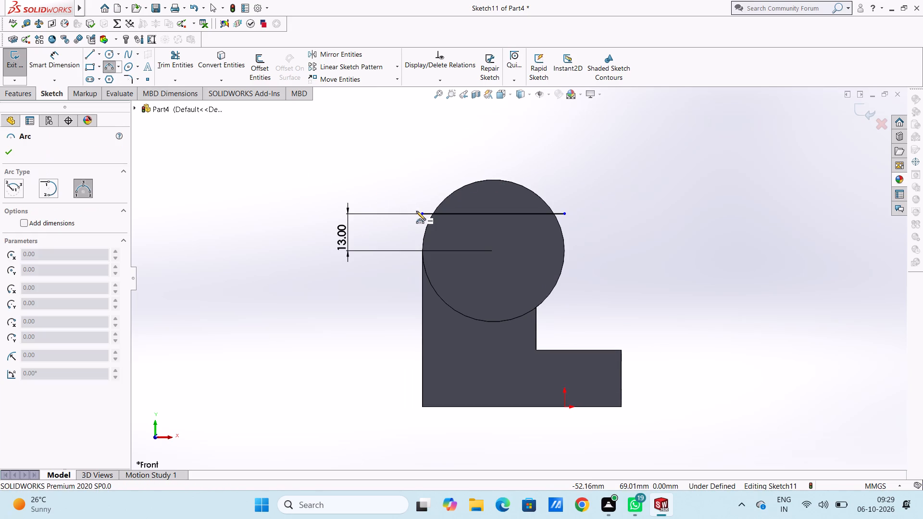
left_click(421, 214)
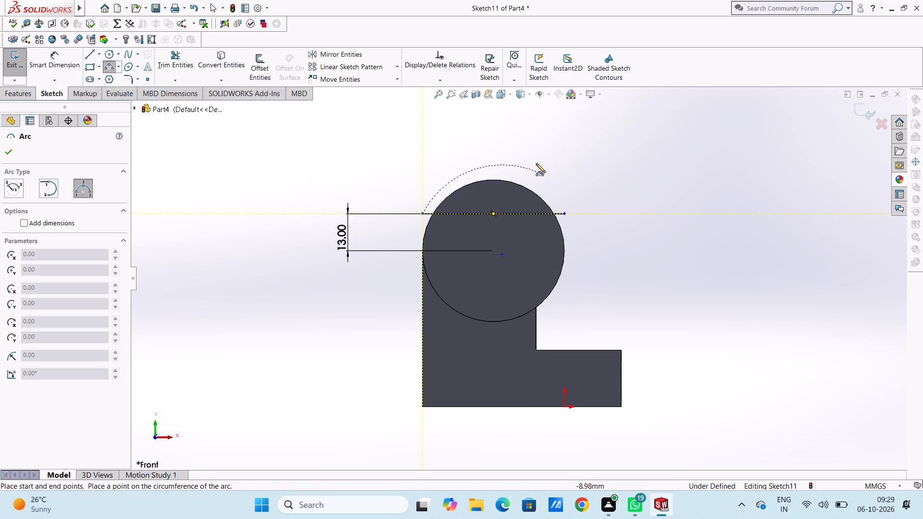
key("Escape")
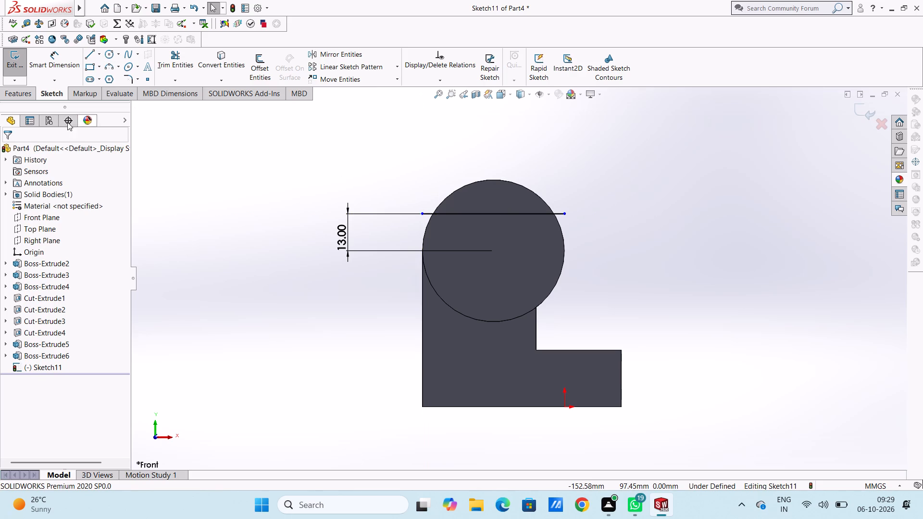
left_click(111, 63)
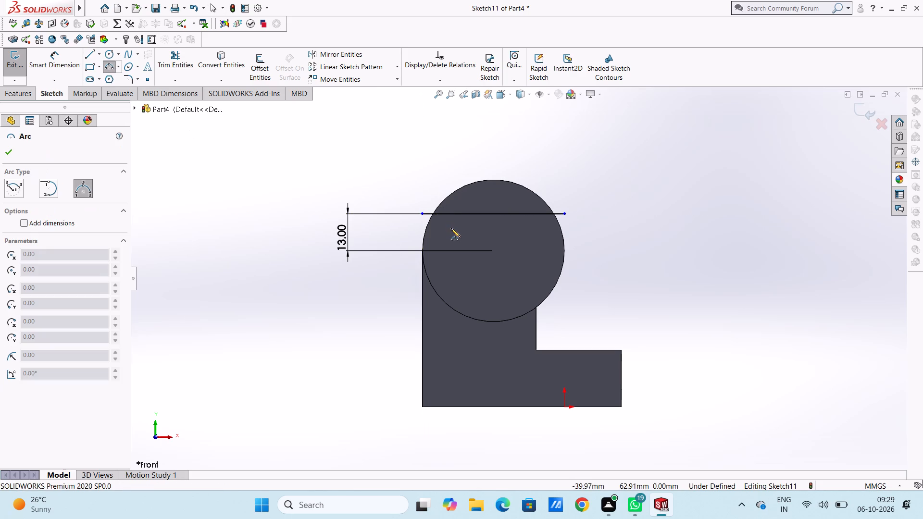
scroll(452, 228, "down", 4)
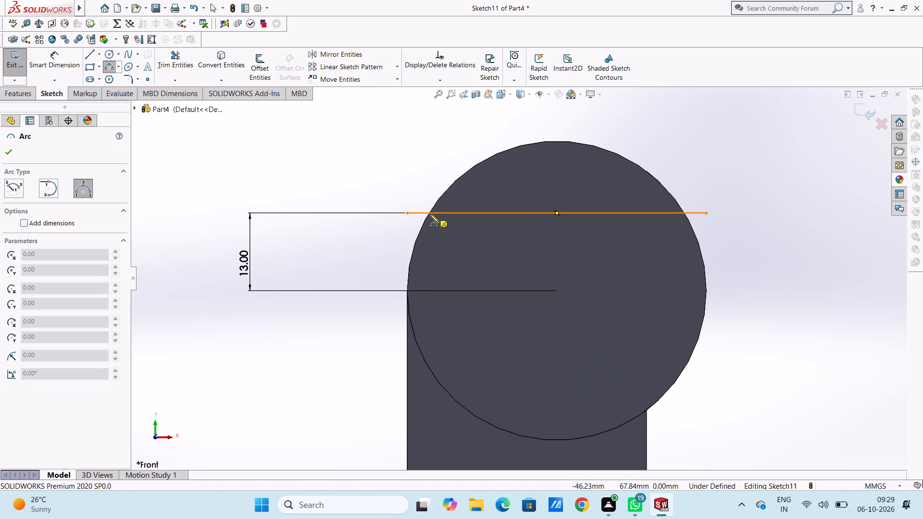
Sketch a circle of 25 mm radius centred on the front boss's face, coincident with its circular edge.
left_click(110, 49)
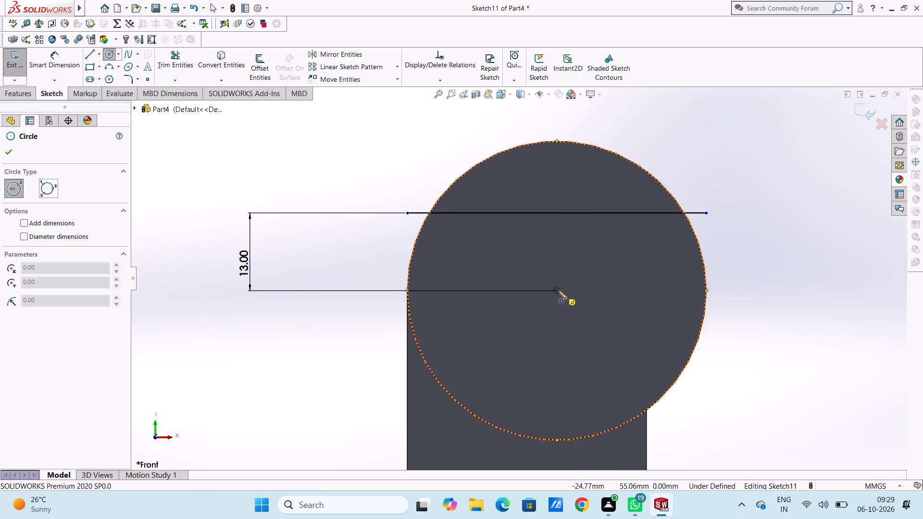
left_click(558, 290)
left_click(626, 159)
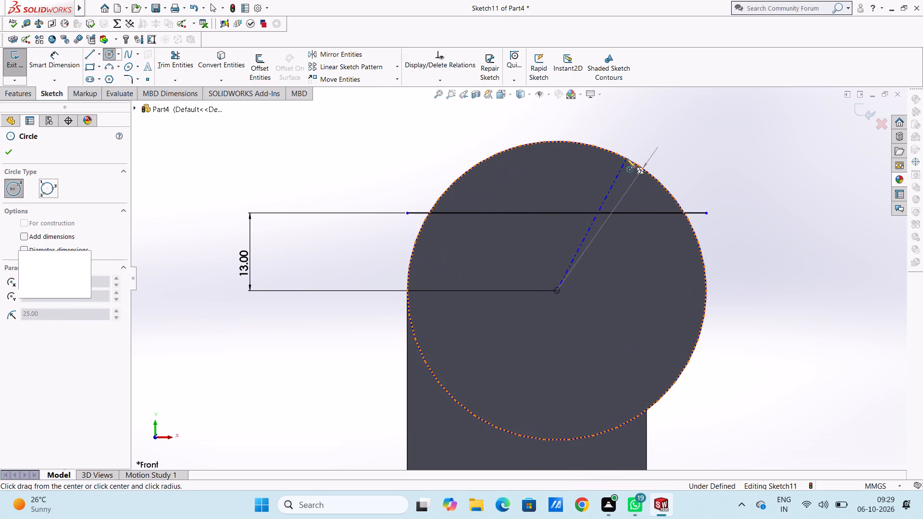
left_click(5, 154)
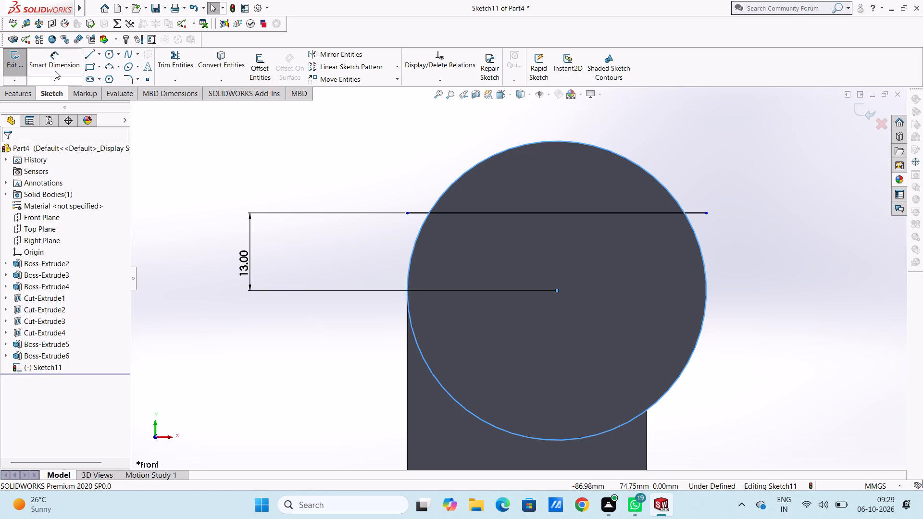
Dimension the diameter of the sketched circle on the front boss's face.
left_click(61, 52)
scroll(489, 320, "up", 4)
left_click(480, 330)
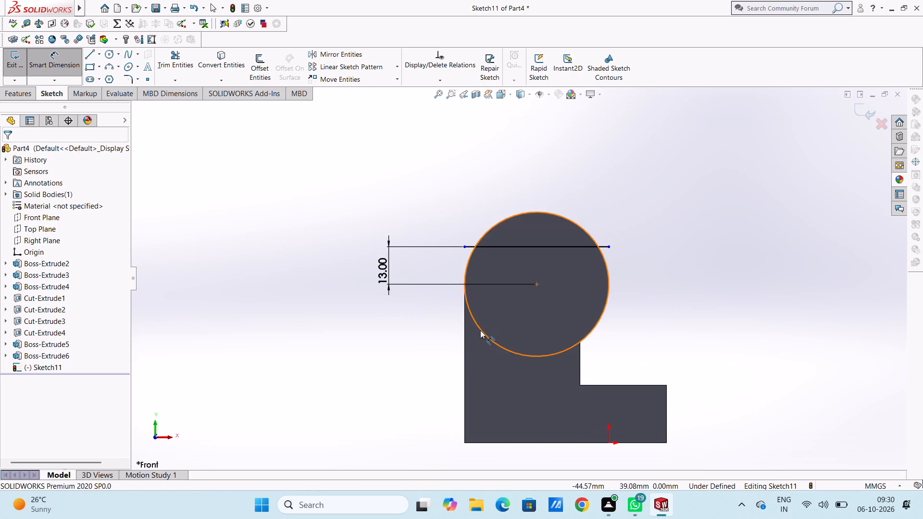
left_click(364, 378)
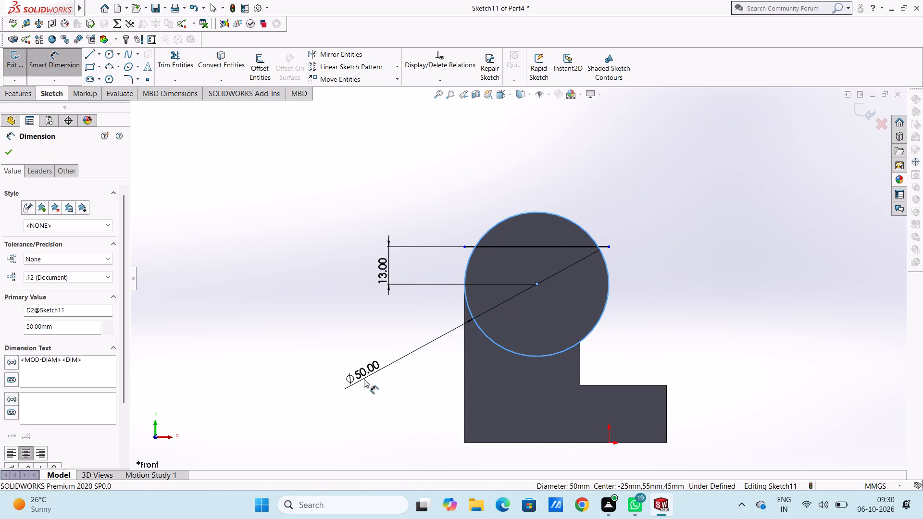
left_click(319, 360)
left_click(316, 357)
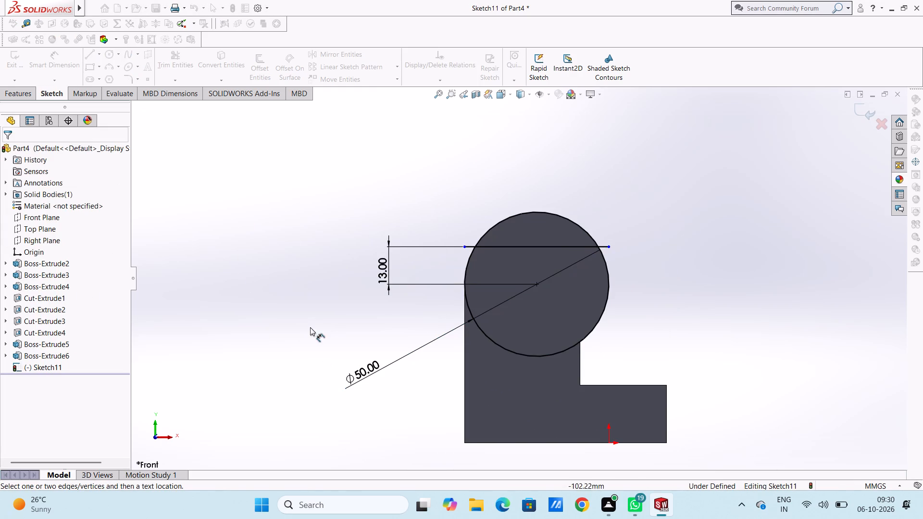
Trim the circle below the horizontal line and both overhanging line ends, using Trim to closest, leaving only the upper circular segment.
left_click(175, 62)
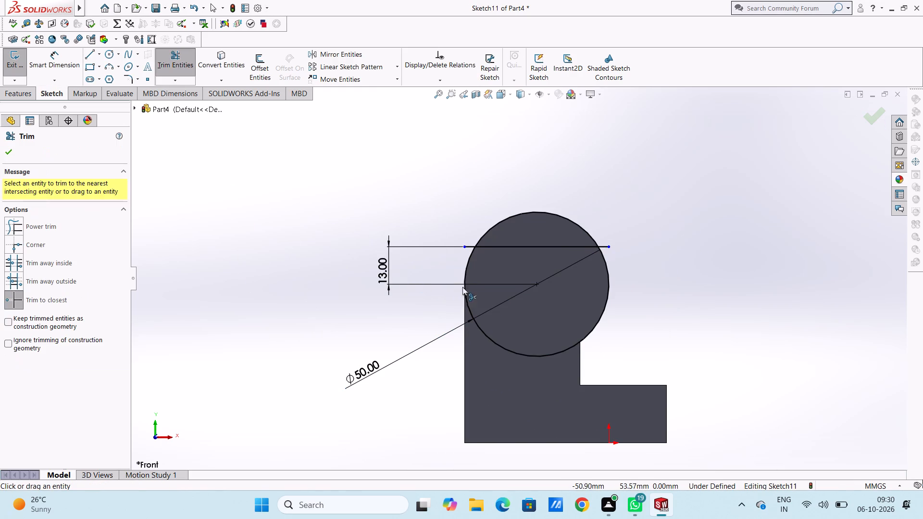
left_click(464, 286)
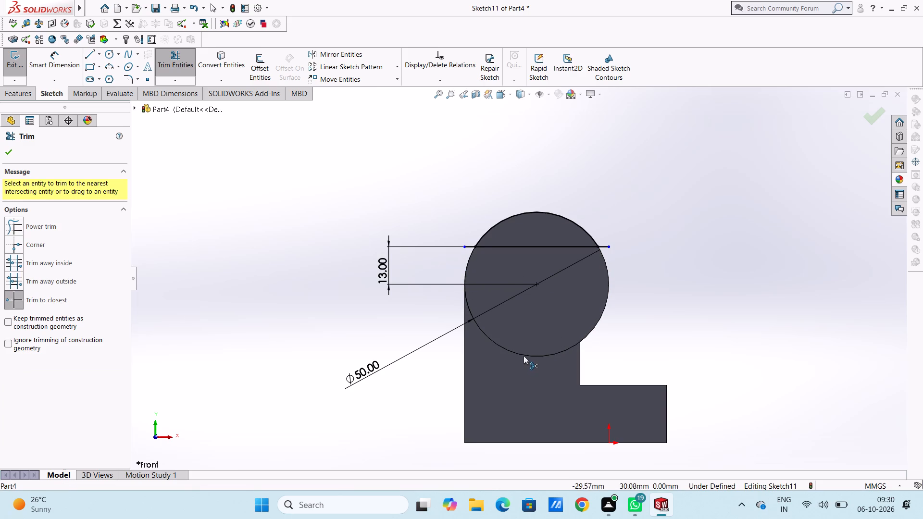
left_click(524, 356)
left_click(468, 248)
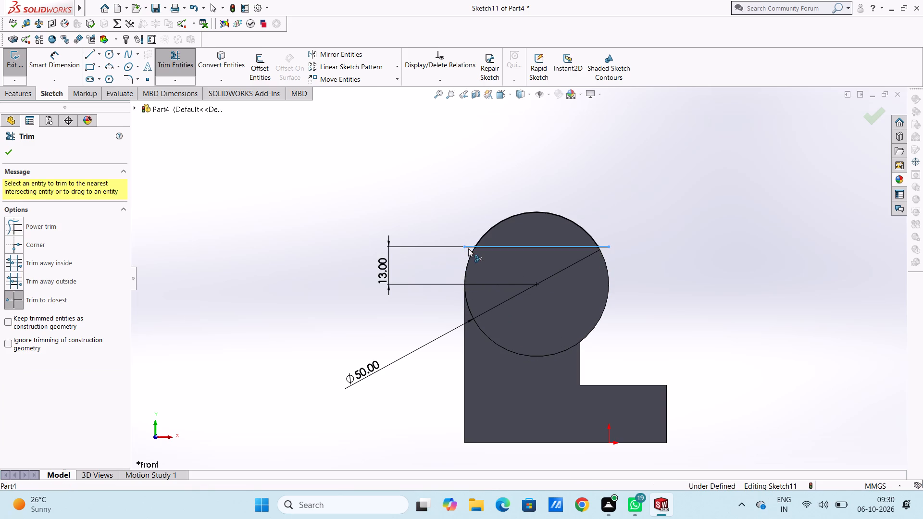
left_click(606, 246)
middle_click_drag(687, 246, 649, 299)
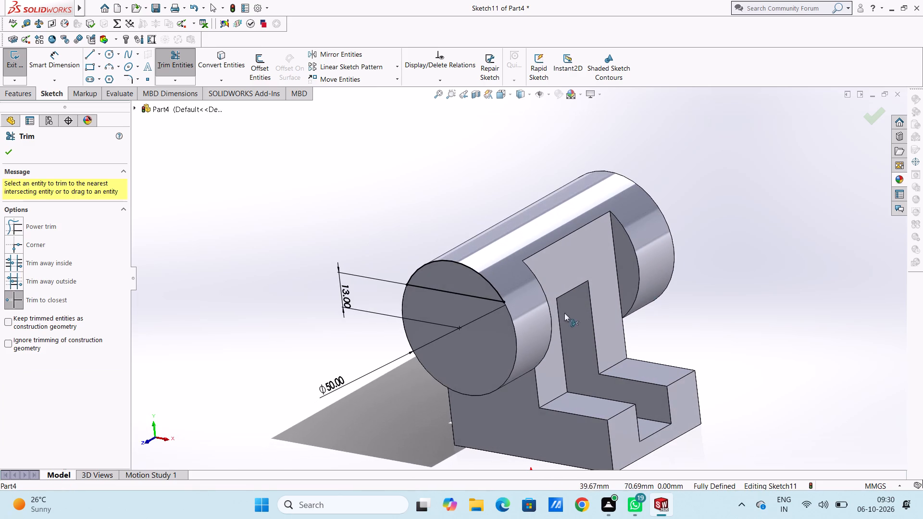
left_click(8, 148)
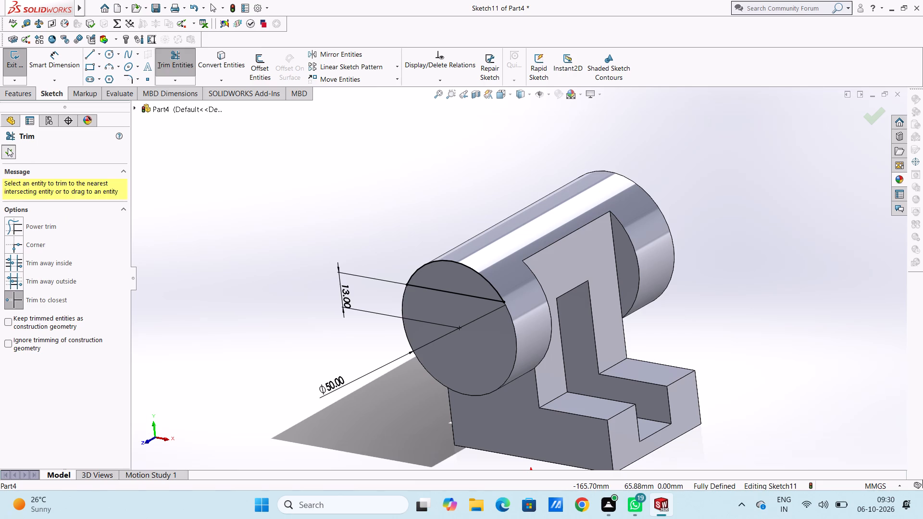
Cut-extrude the upper circular segment into the front boss to a blind depth of 10 mm.
left_click(25, 94)
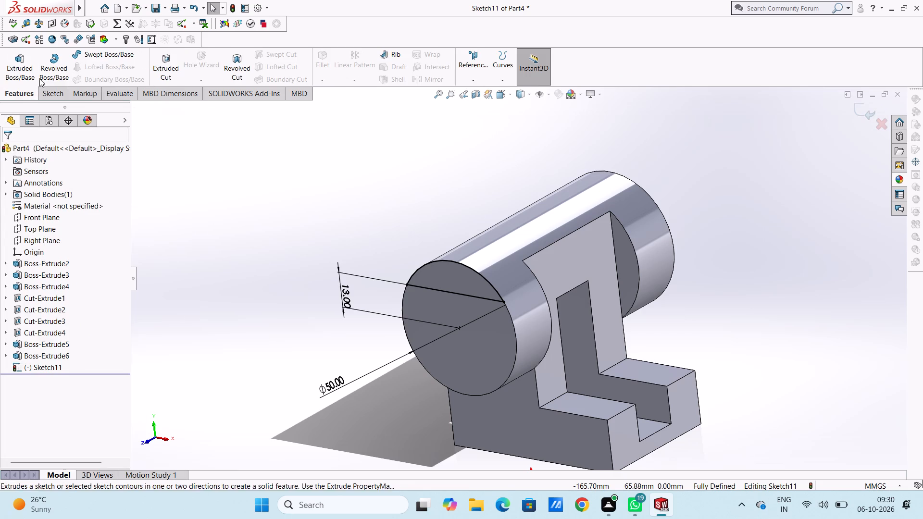
left_click(159, 61)
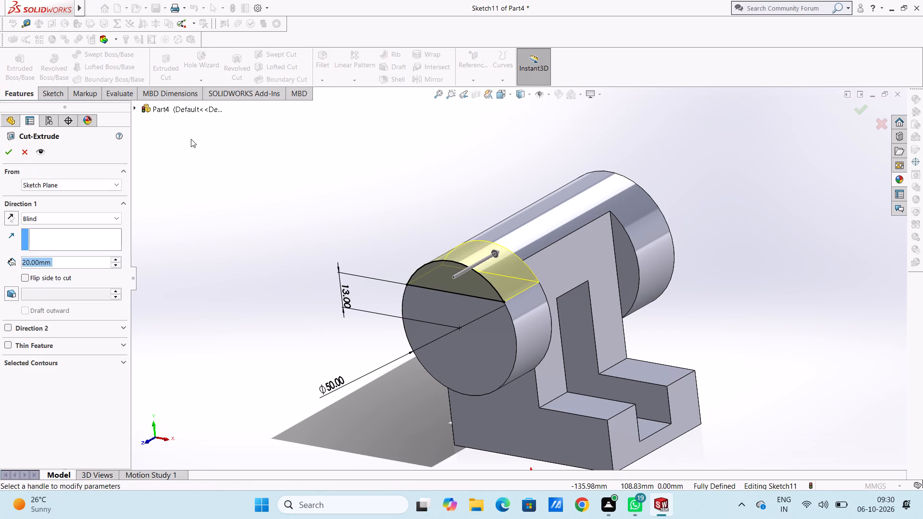
type("10")
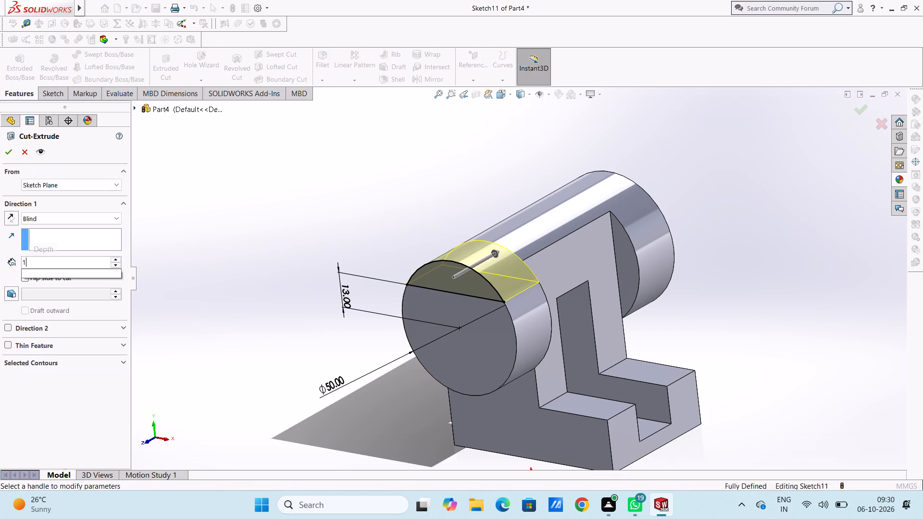
key("Return")
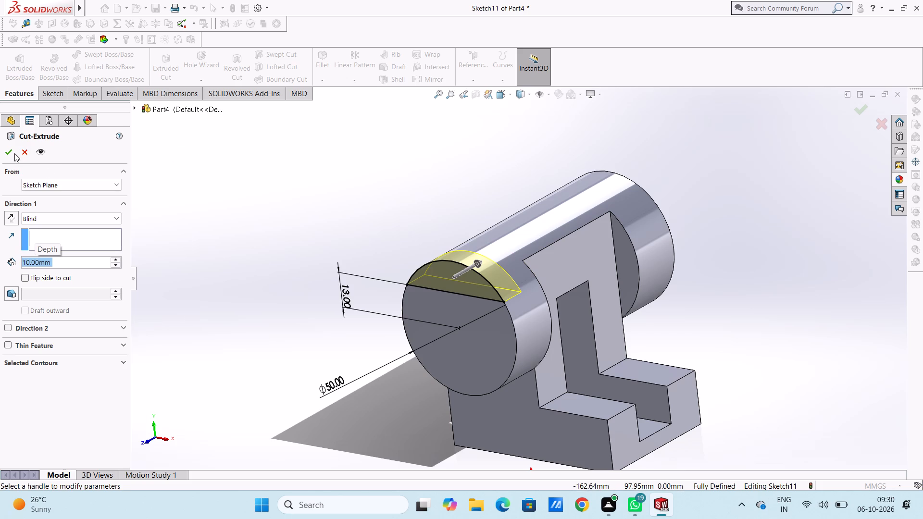
left_click(12, 153)
left_click(209, 189)
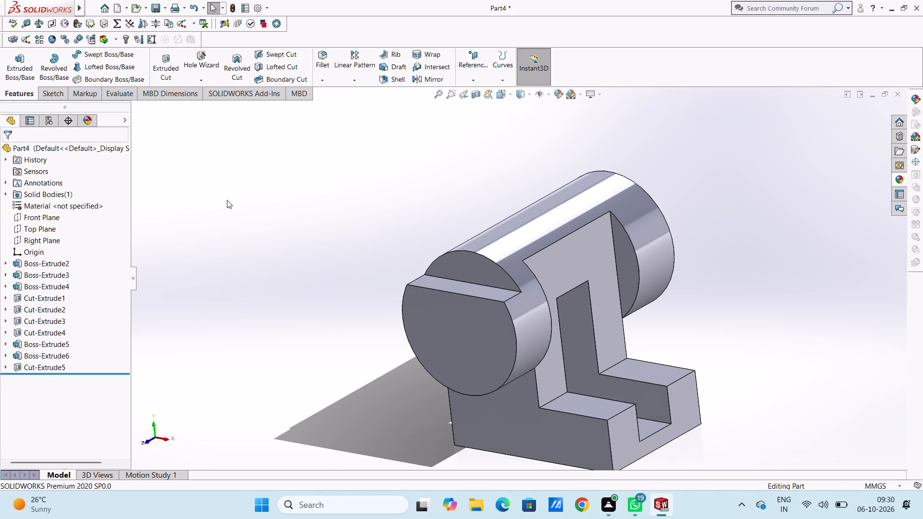
On the back boss's end face, sketch a horizontal line about 50 mm long, about 10.6 mm above the boss centre.
middle_click_drag(242, 208, 245, 194)
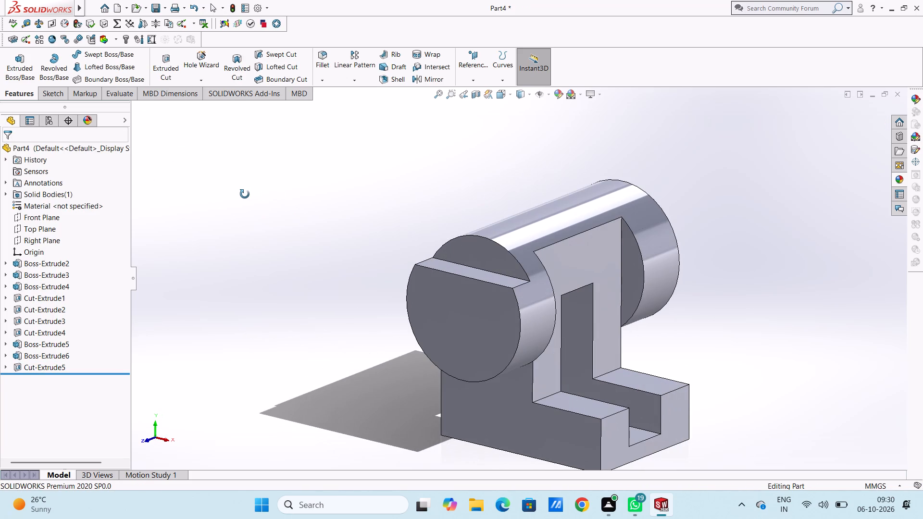
middle_click_drag(245, 194, 252, 200)
scroll(285, 277, "up", 3)
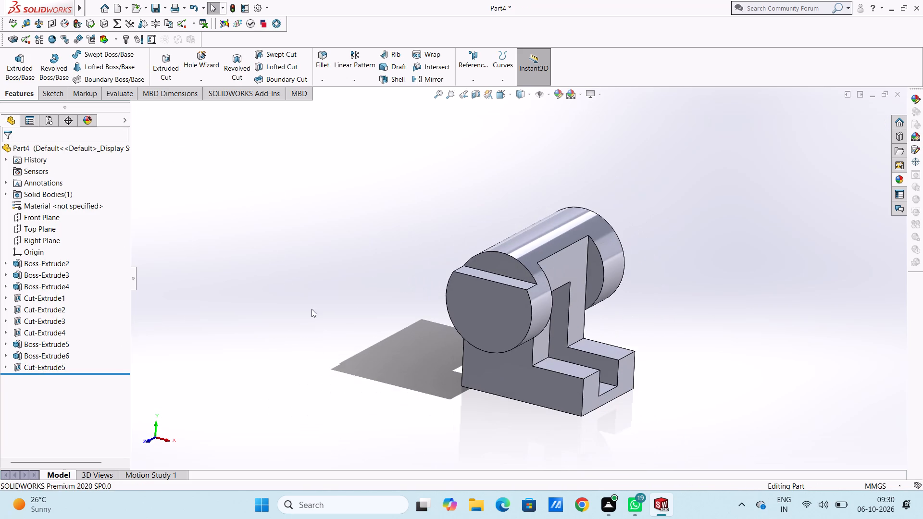
middle_click_drag(312, 309, 289, 267)
middle_click_drag(355, 312, 304, 310)
scroll(304, 310, "up", 1)
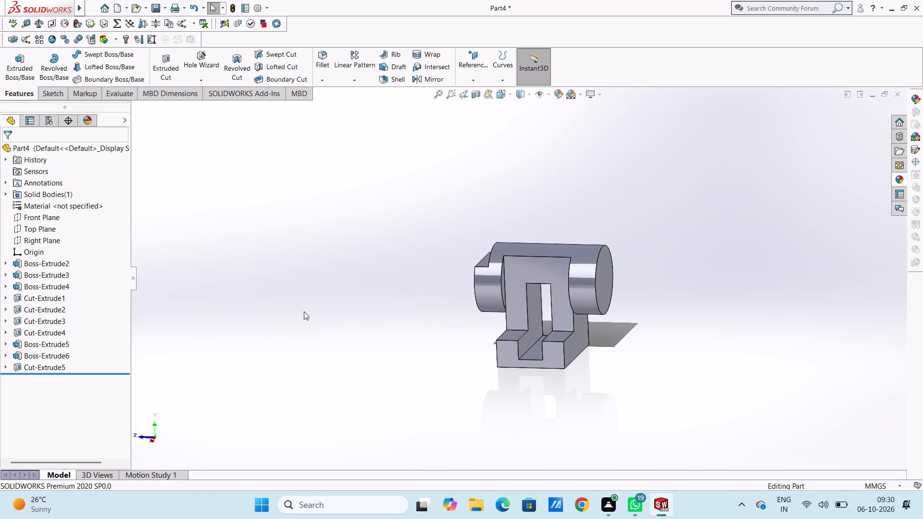
key("ctrl+2")
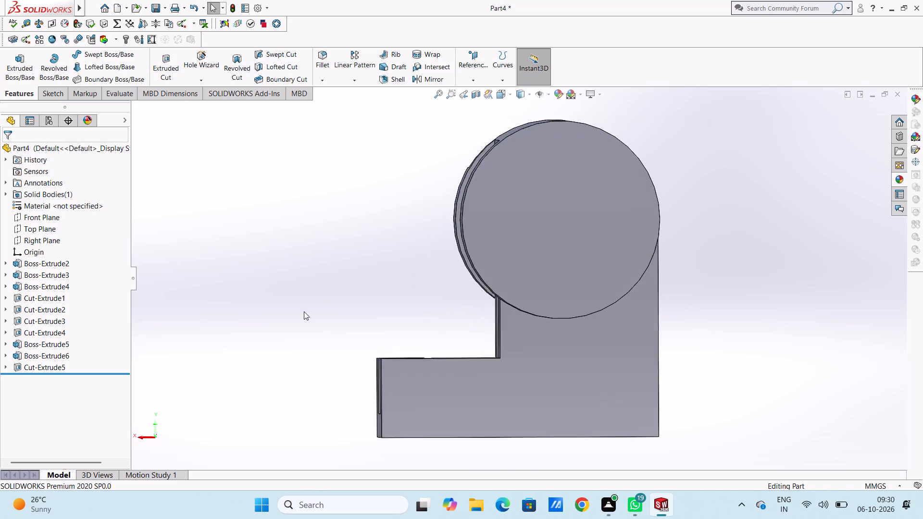
scroll(304, 311, "up", 4)
scroll(587, 233, "down", 1)
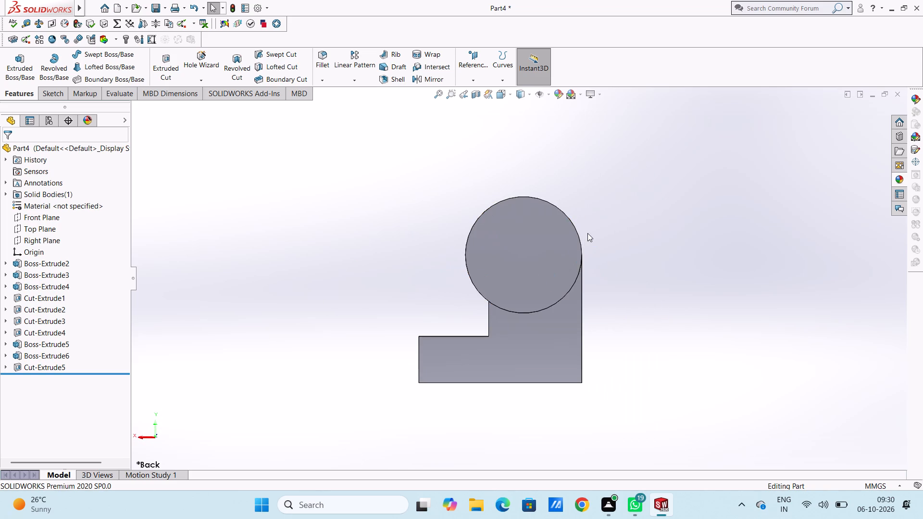
left_click(495, 263)
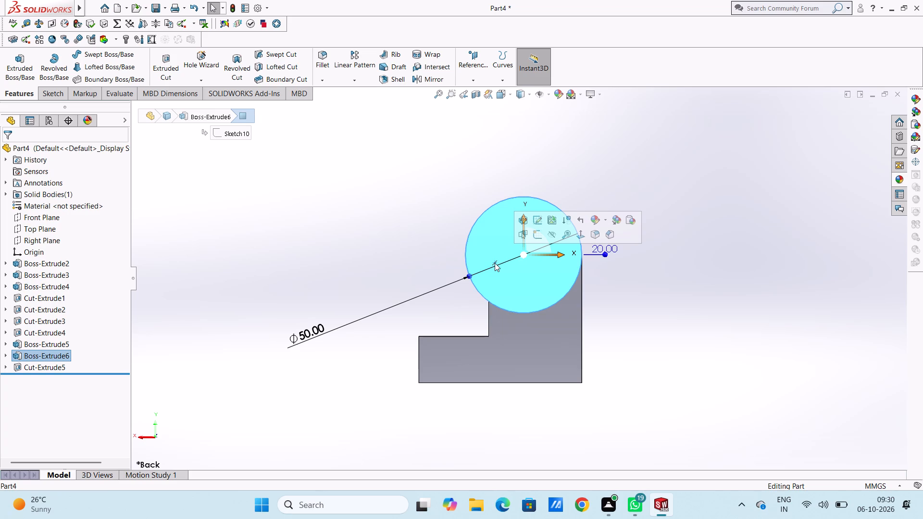
left_click(536, 238)
left_click(407, 245)
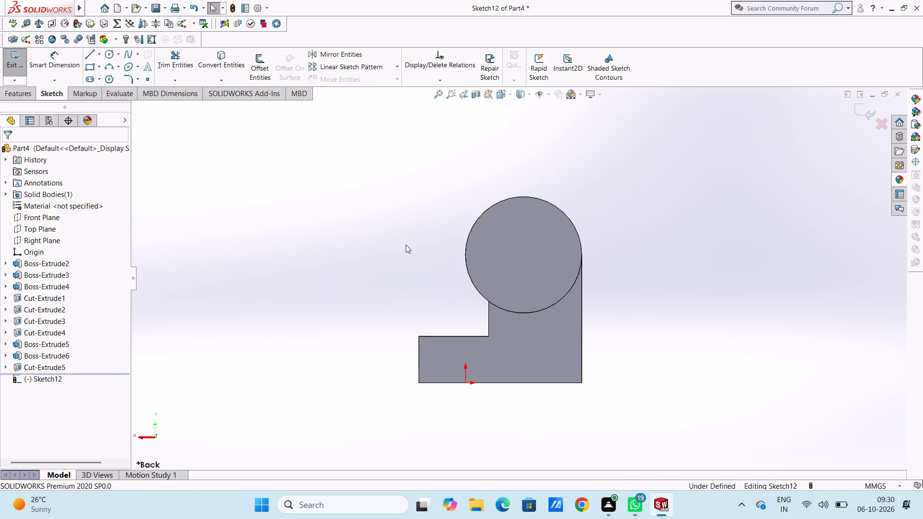
left_click(87, 54)
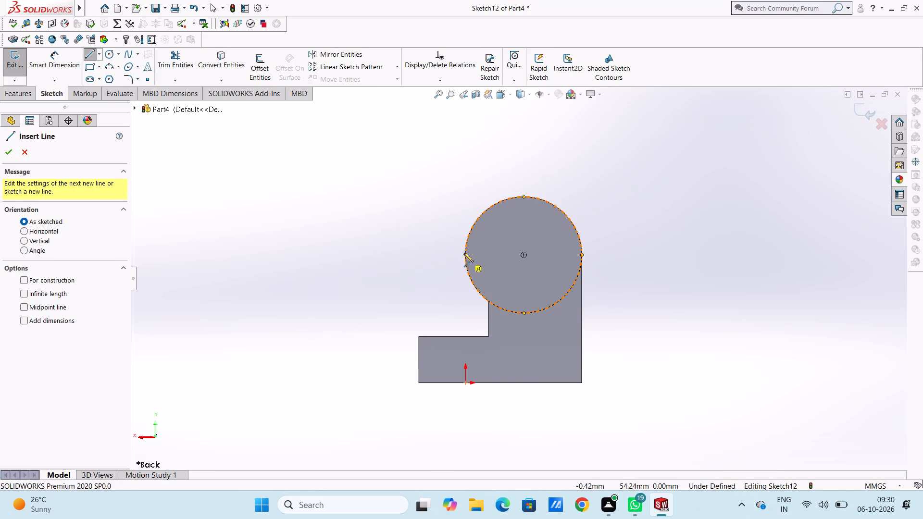
left_click(464, 230)
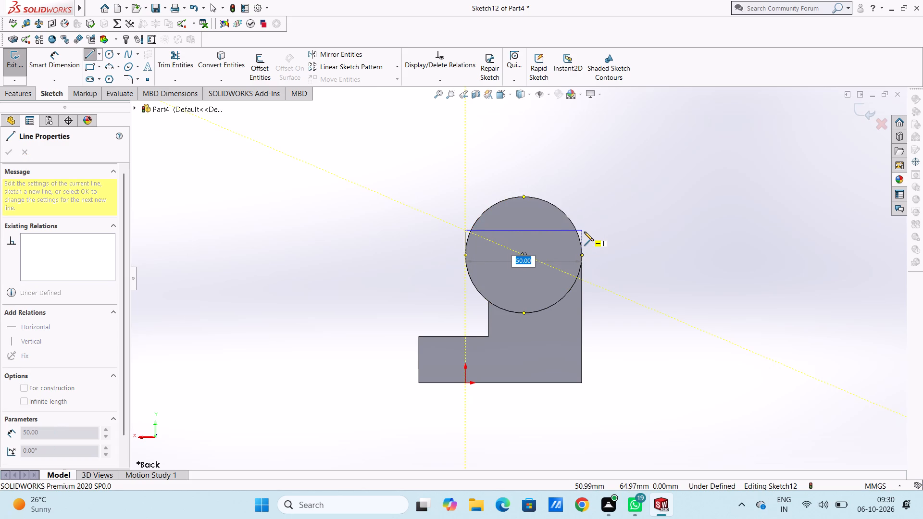
left_click(584, 232)
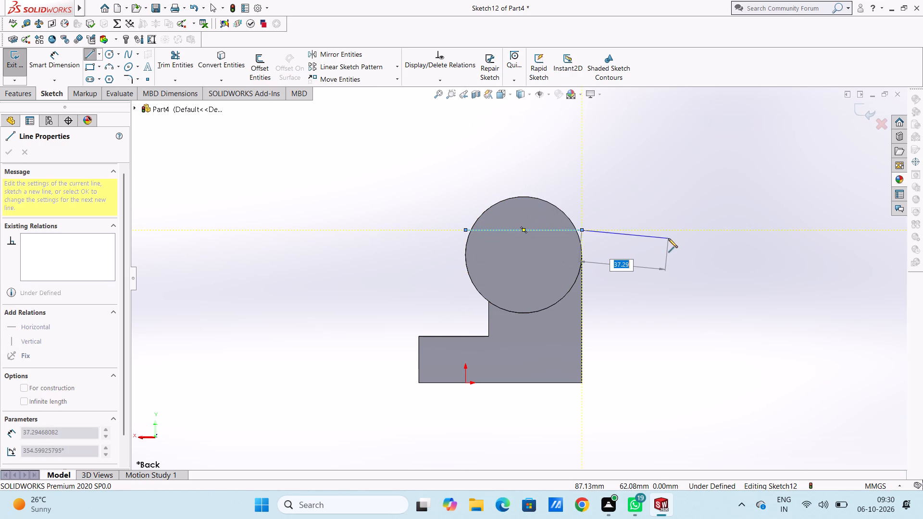
key("Escape")
key("Escape")
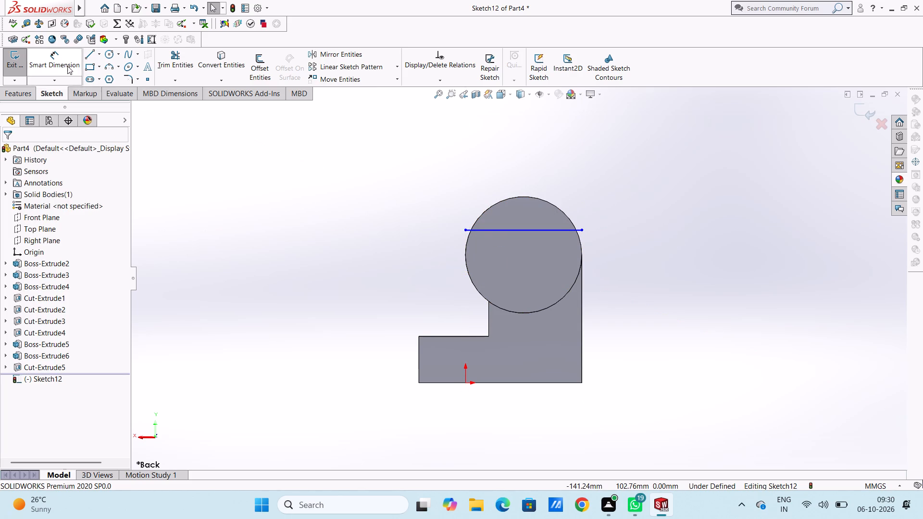
Dimension the horizontal line 13 mm above the centre of the back boss's circular edge.
left_click(67, 65)
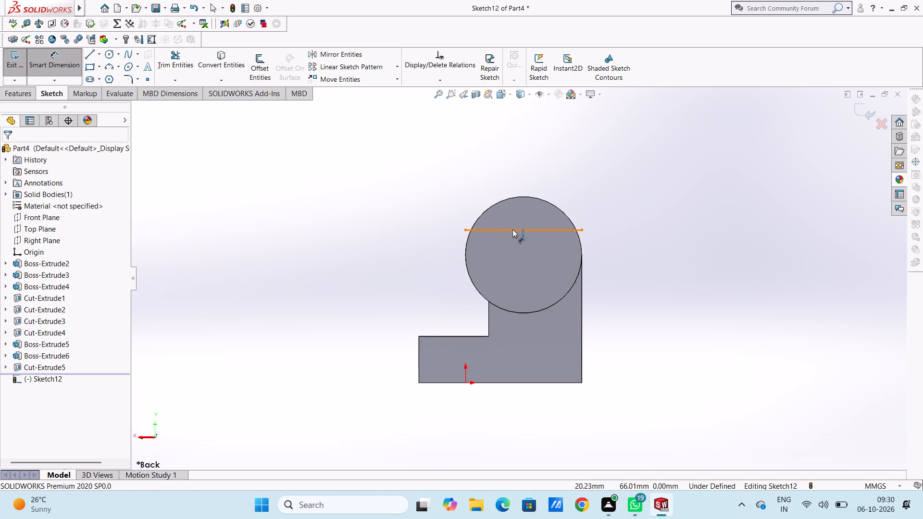
left_click(512, 229)
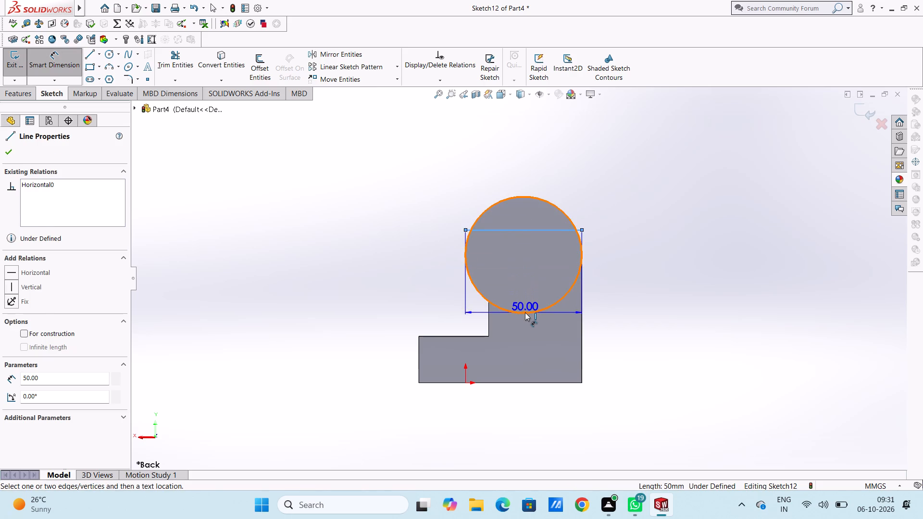
left_click(525, 312)
left_click(342, 241)
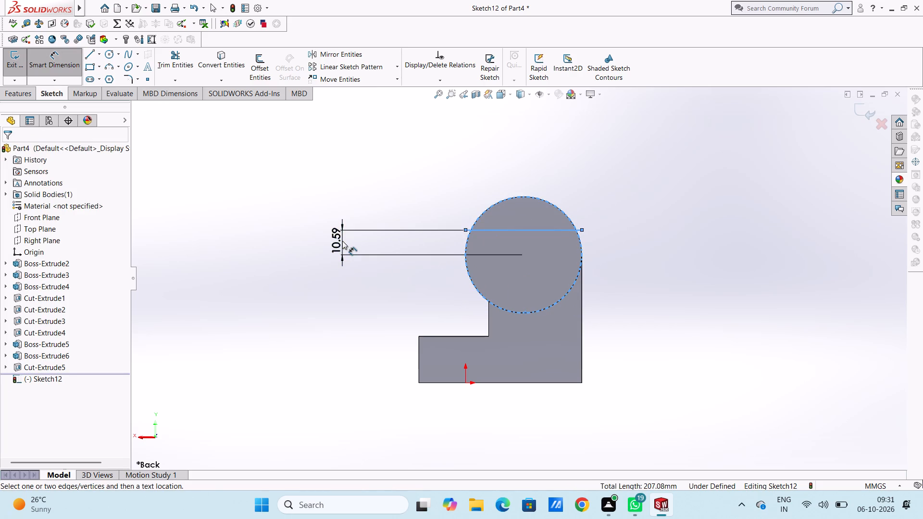
type("13")
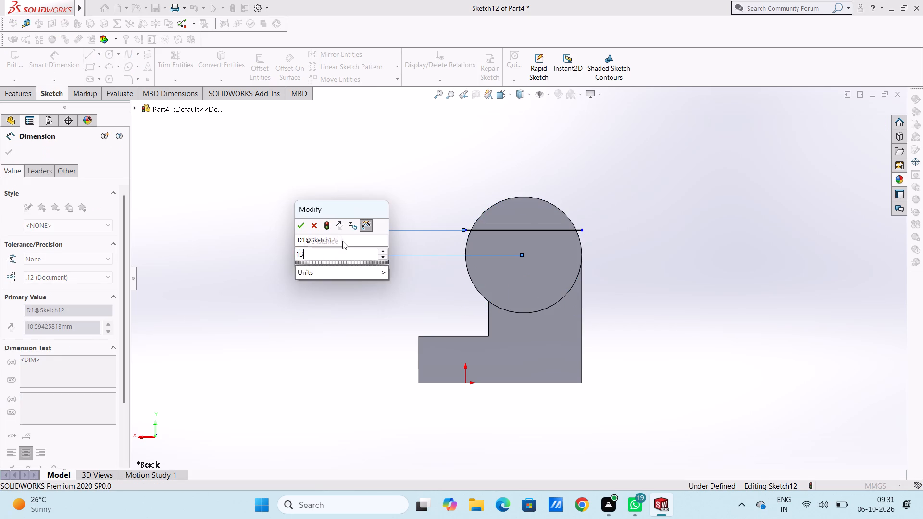
key("Return")
left_click(274, 308)
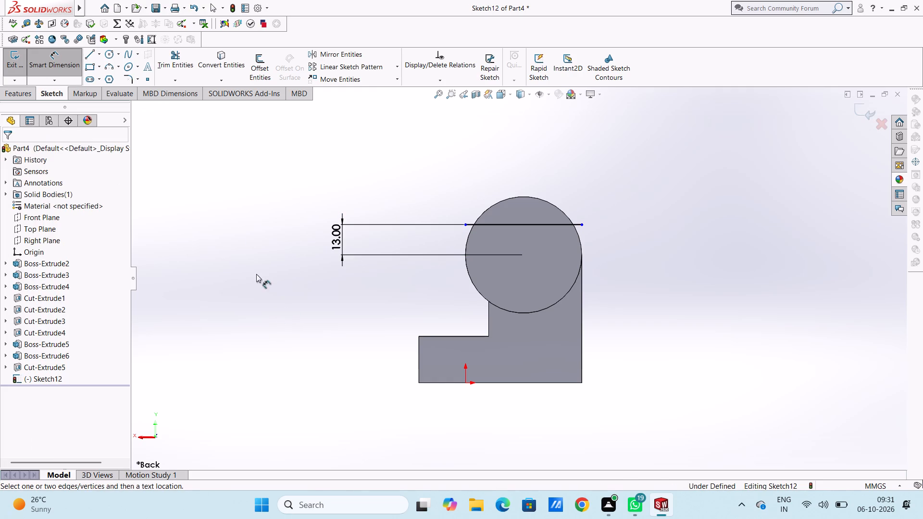
Sketch a circle of 25 mm radius centred on the back boss's face, coincident with its circular edge.
left_click(112, 53)
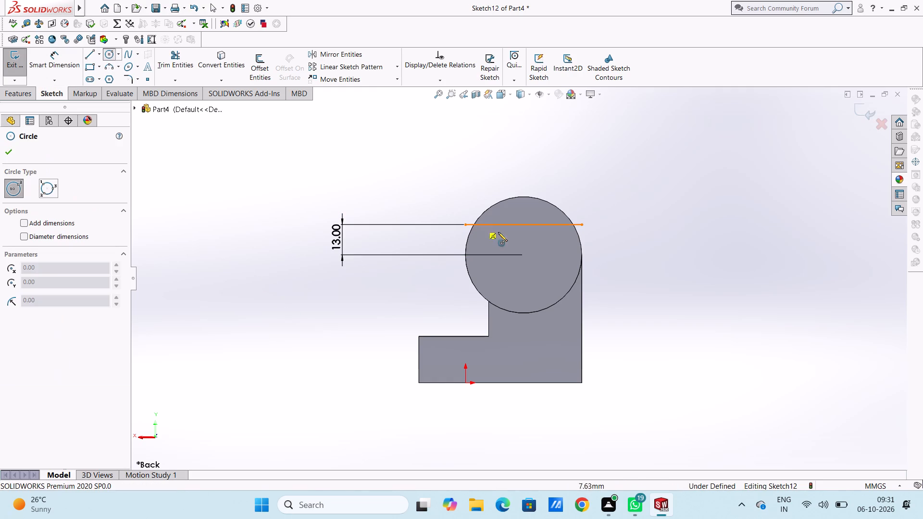
left_click(523, 255)
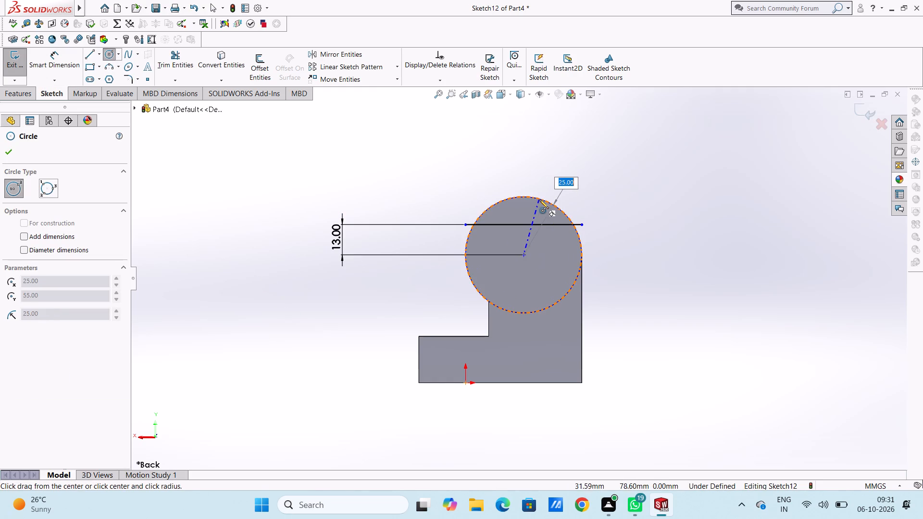
left_click(540, 198)
left_click(7, 148)
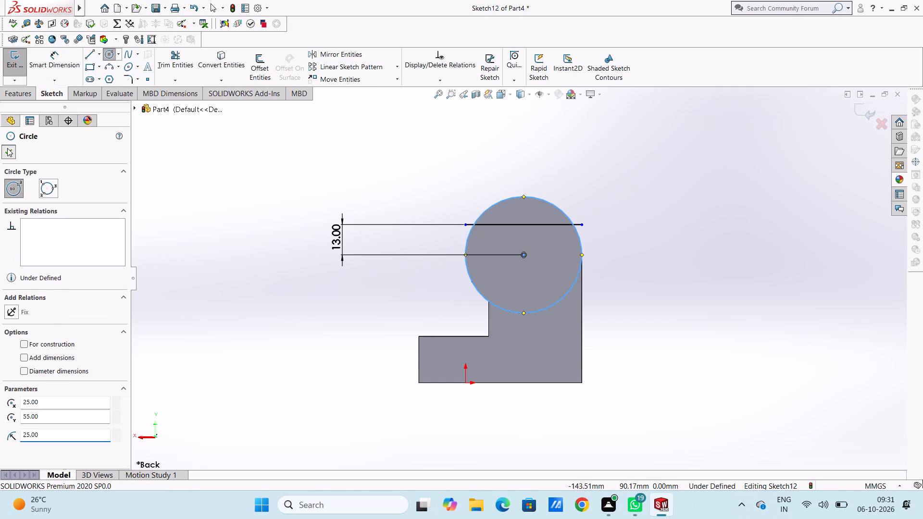
Dimension the diameter of the sketched circle on the back boss's face.
left_click(67, 57)
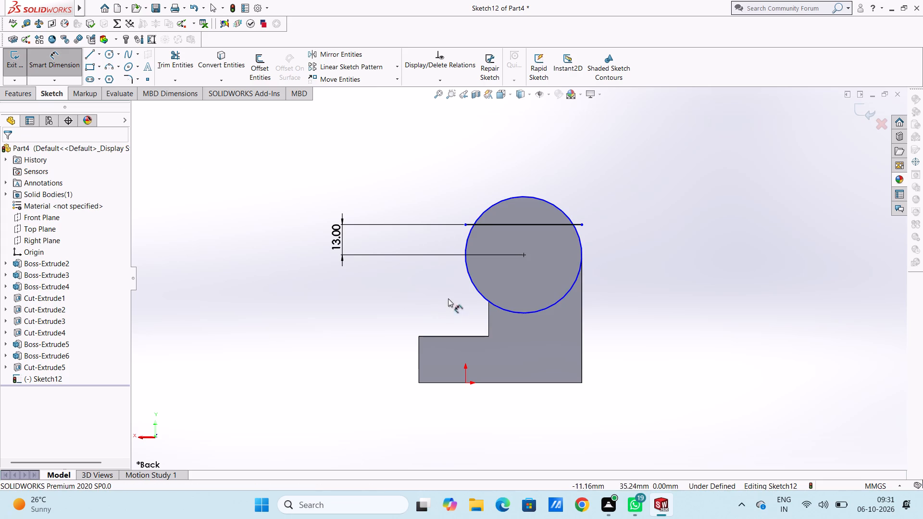
left_click(475, 285)
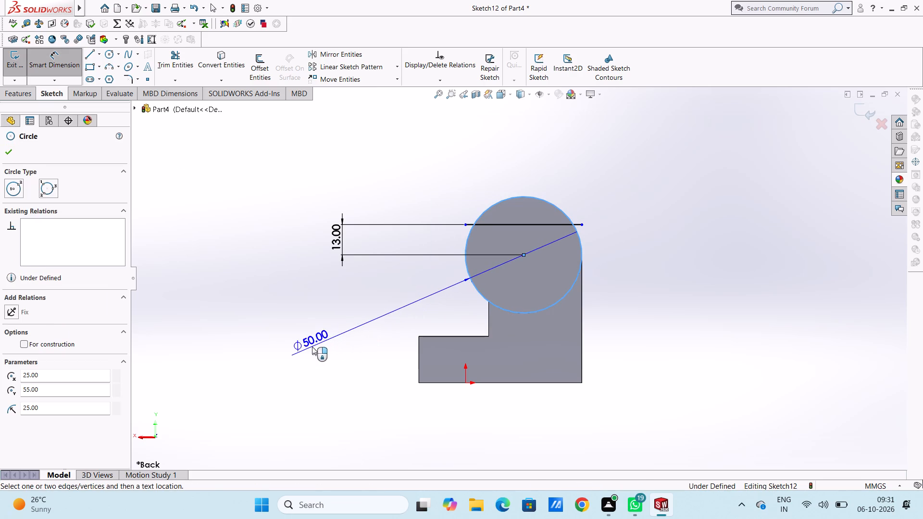
left_click(312, 346)
left_click(270, 334)
left_click(260, 322)
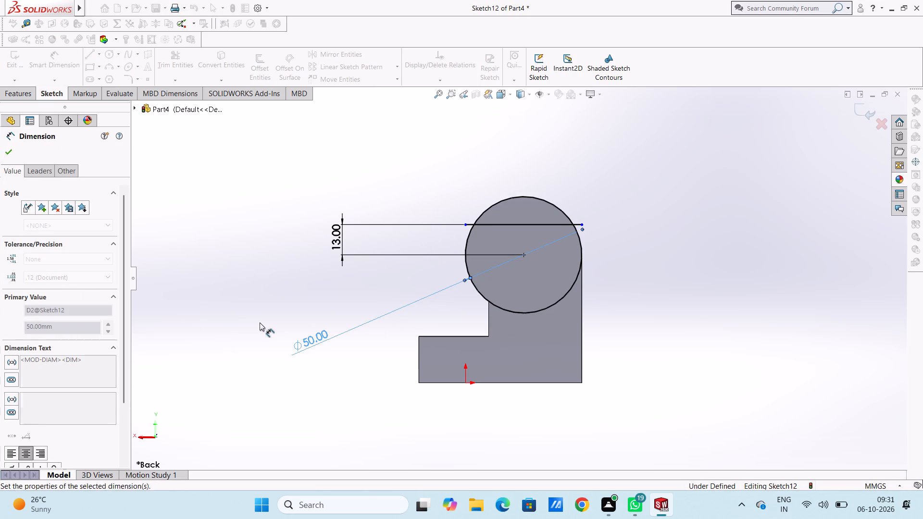
Trim both overhanging line ends and the circle below the horizontal line, using Trim to closest, leaving only the upper circular segment.
left_click(175, 54)
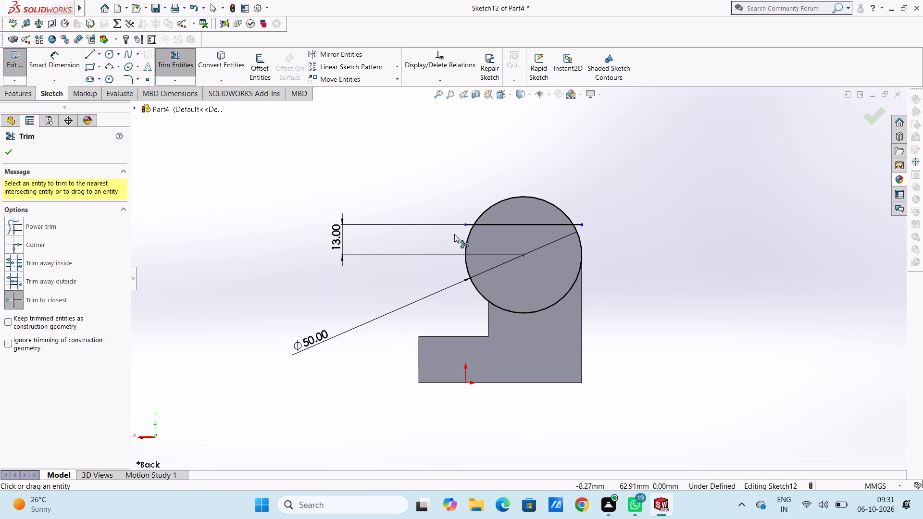
left_click(469, 227)
left_click(472, 236)
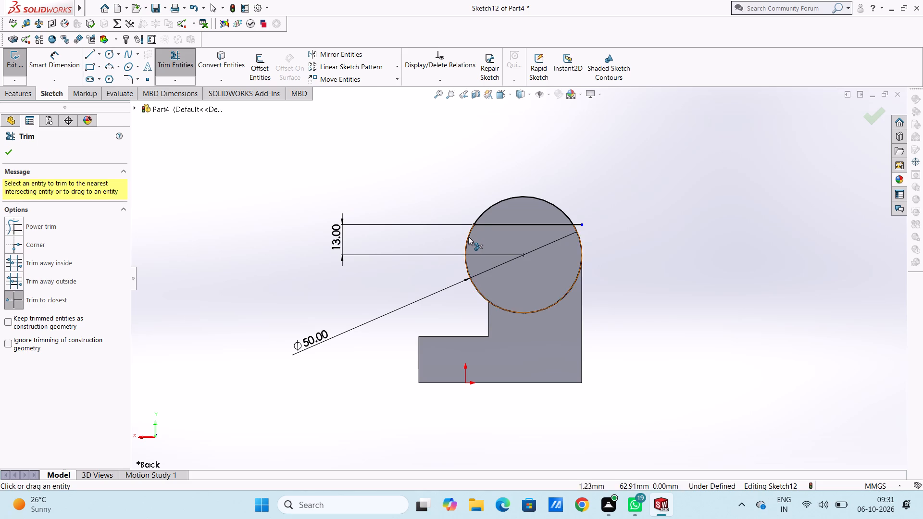
left_click(468, 236)
left_click(578, 222)
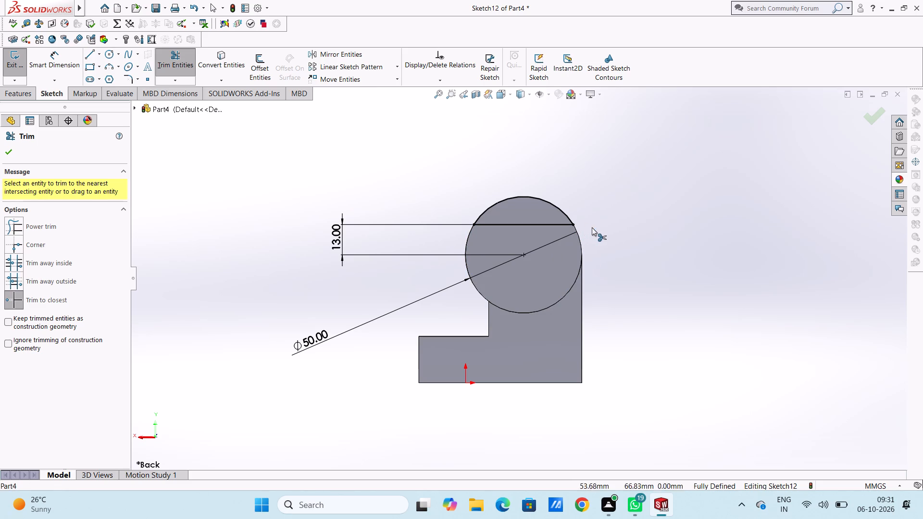
middle_click_drag(711, 239, 676, 301)
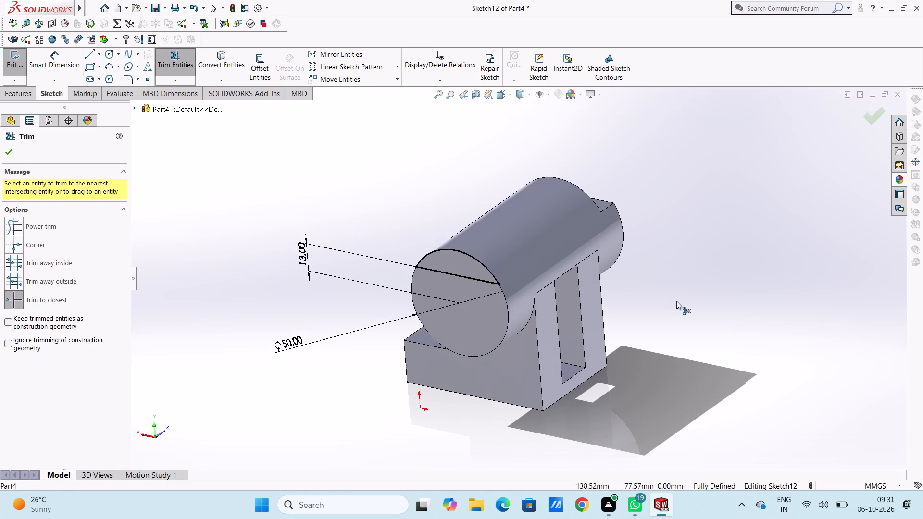
key("Escape")
key("Escape")
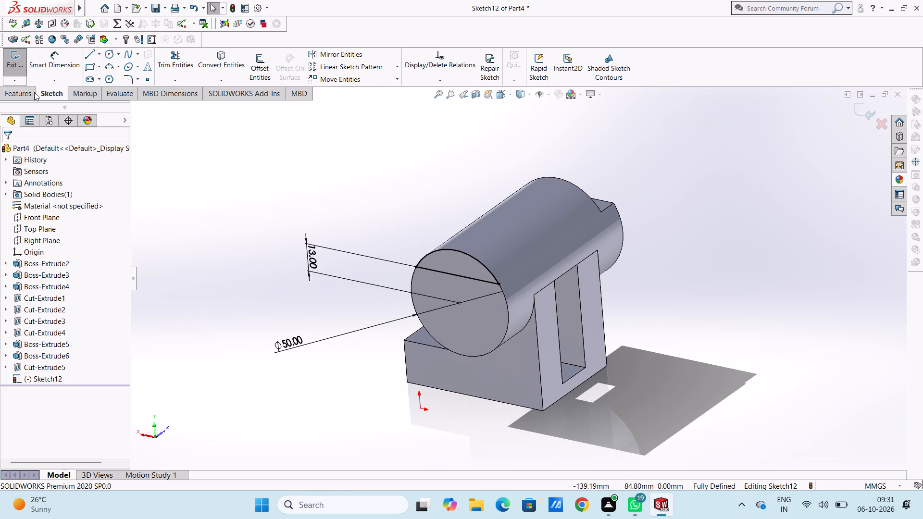
Cut-extrude the upper circular segment into the back boss to a blind depth of 10 mm.
left_click(24, 93)
left_click(172, 62)
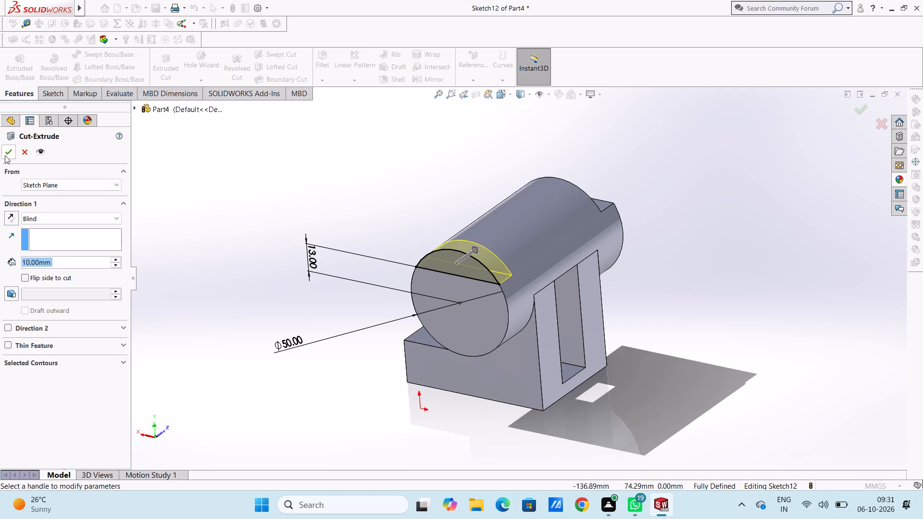
left_click(5, 155)
left_click(243, 196)
Examine the block from several sides, checking the stepped flats on both boss ends.
middle_click_drag(245, 225, 247, 224)
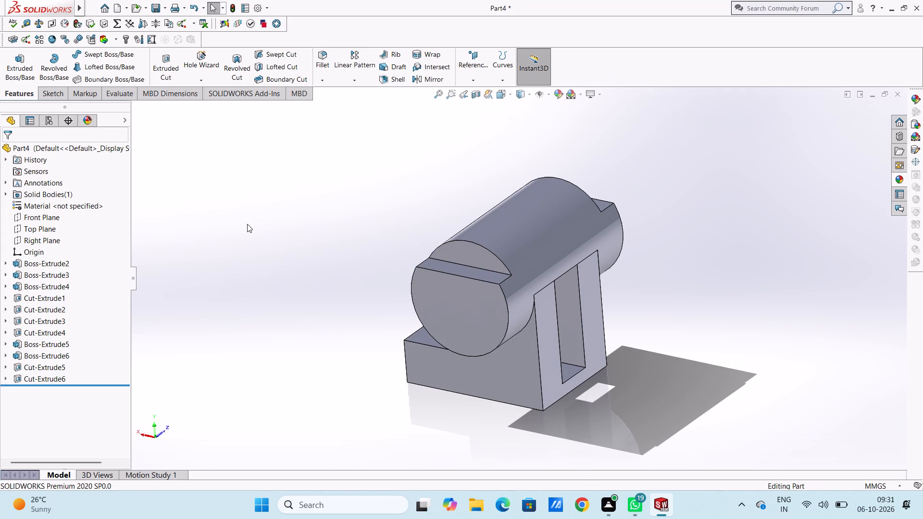
middle_click_drag(247, 224, 199, 227)
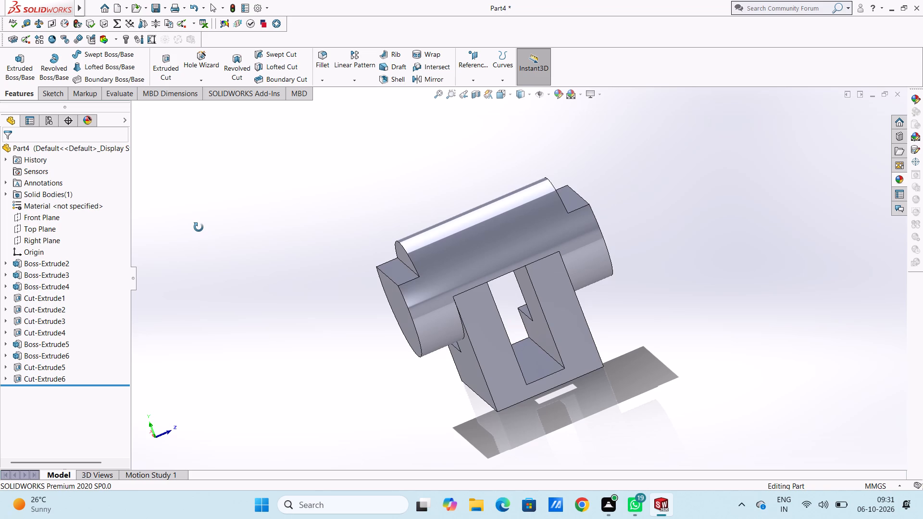
middle_click_drag(199, 227, 410, 323)
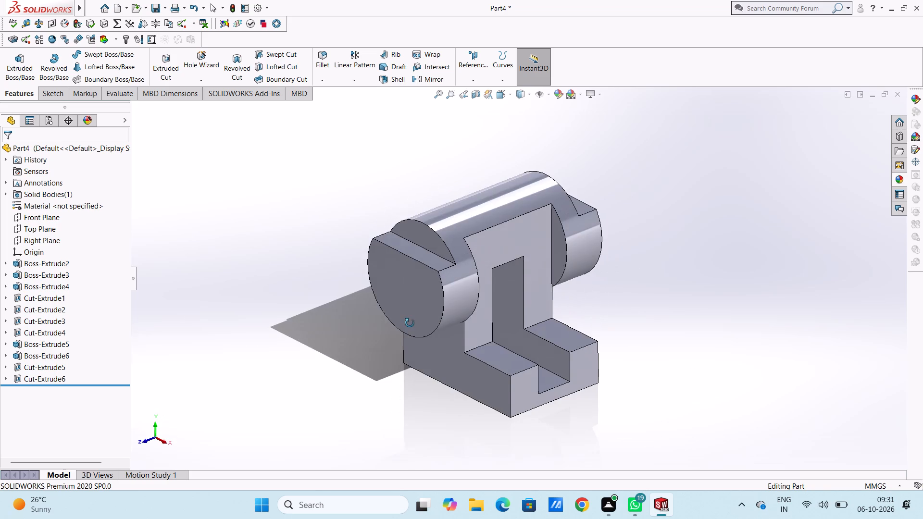
middle_click_drag(410, 323, 405, 323)
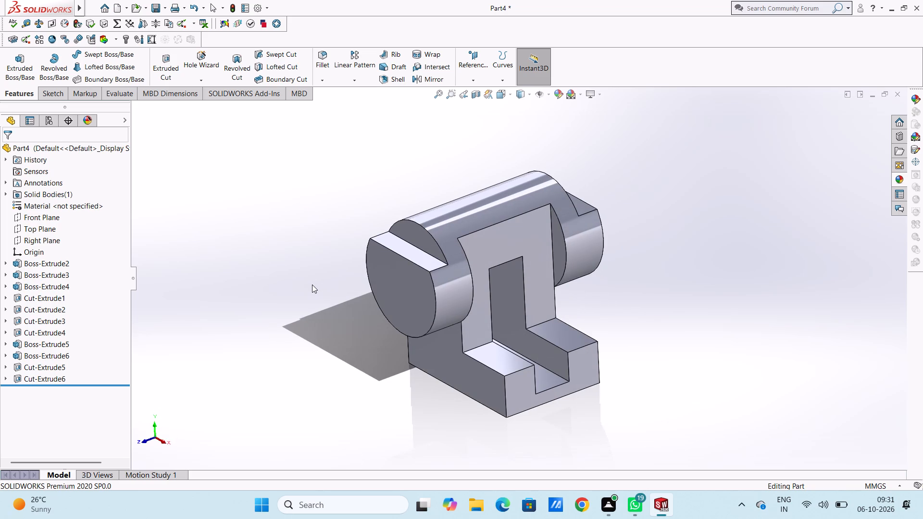
scroll(312, 284, "up", 2)
middle_click_drag(312, 284, 435, 346)
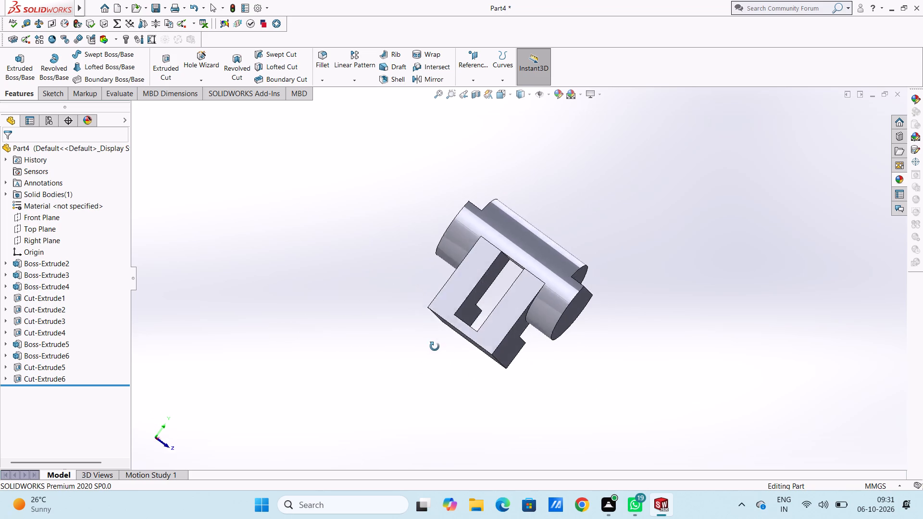
middle_click_drag(435, 346, 419, 339)
middle_click_drag(413, 328, 298, 229)
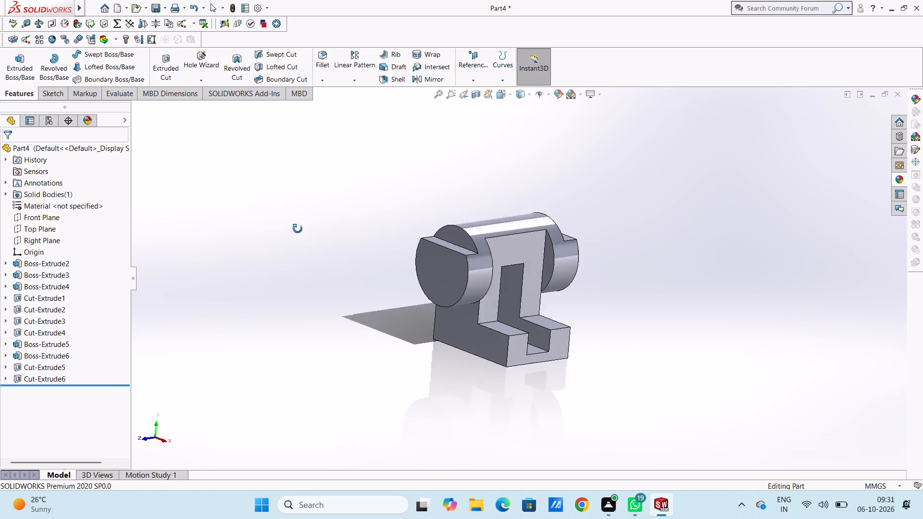
middle_click_drag(298, 229, 276, 234)
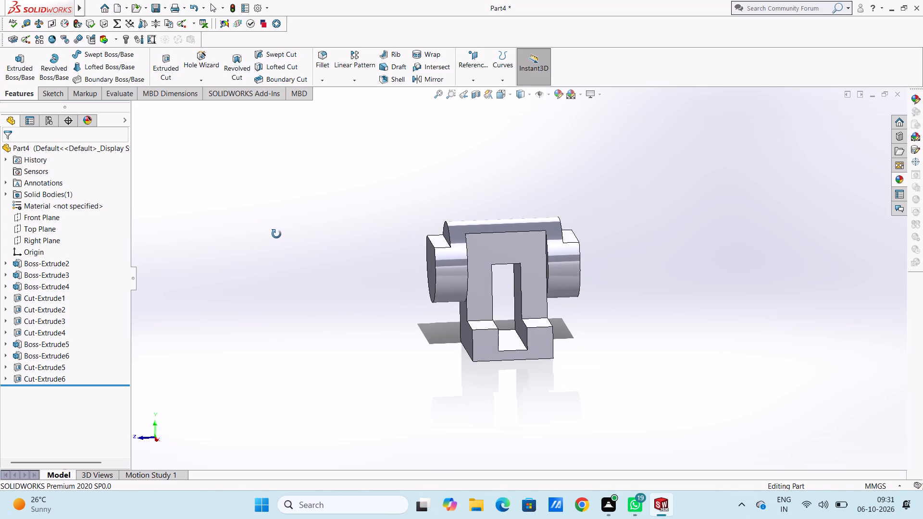
Examine the completed block from several sides and in the isometric view.
middle_click_drag(276, 234, 284, 234)
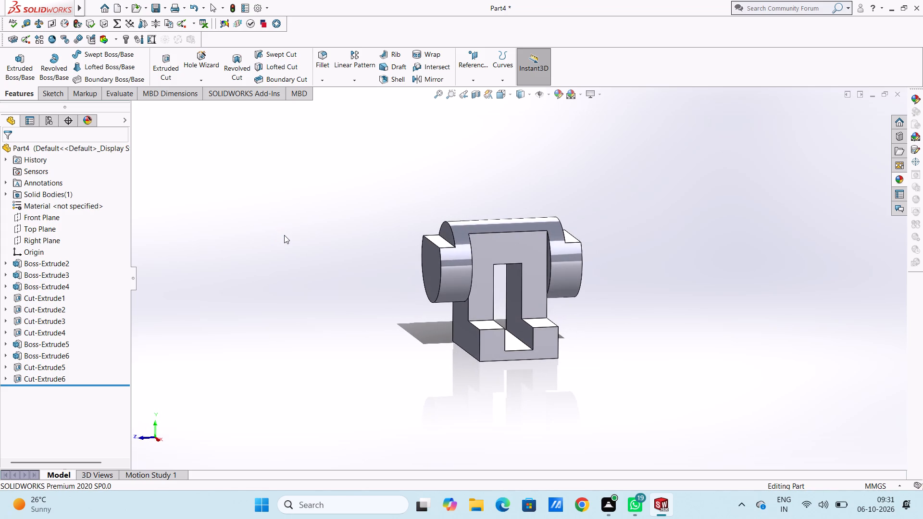
middle_click_drag(286, 235, 303, 244)
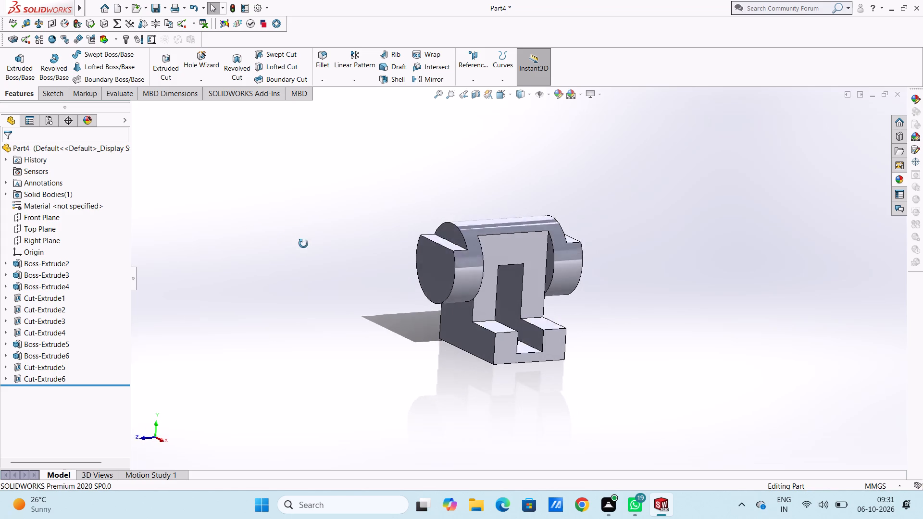
middle_click_drag(303, 244, 433, 355)
middle_click_drag(384, 353, 341, 329)
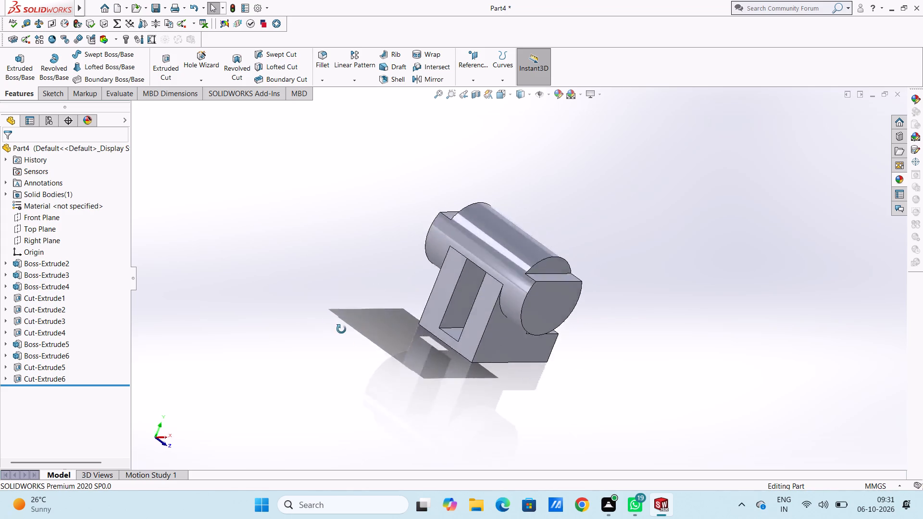
middle_click_drag(341, 329, 293, 293)
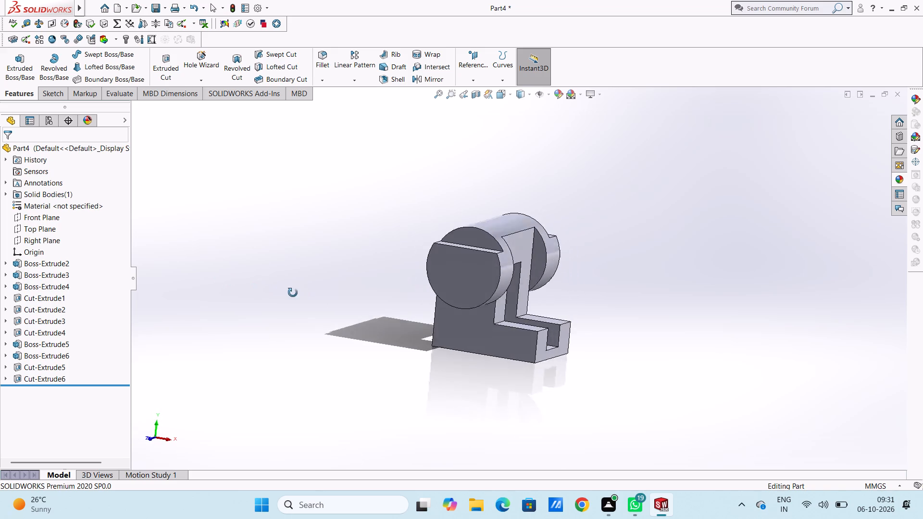
middle_click_drag(293, 293, 306, 293)
key("Escape")
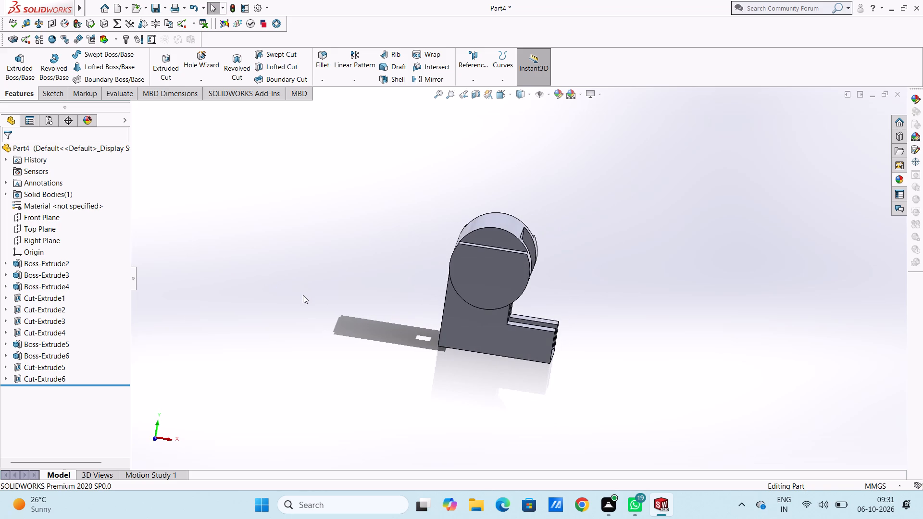
key("Escape")
middle_click(312, 292)
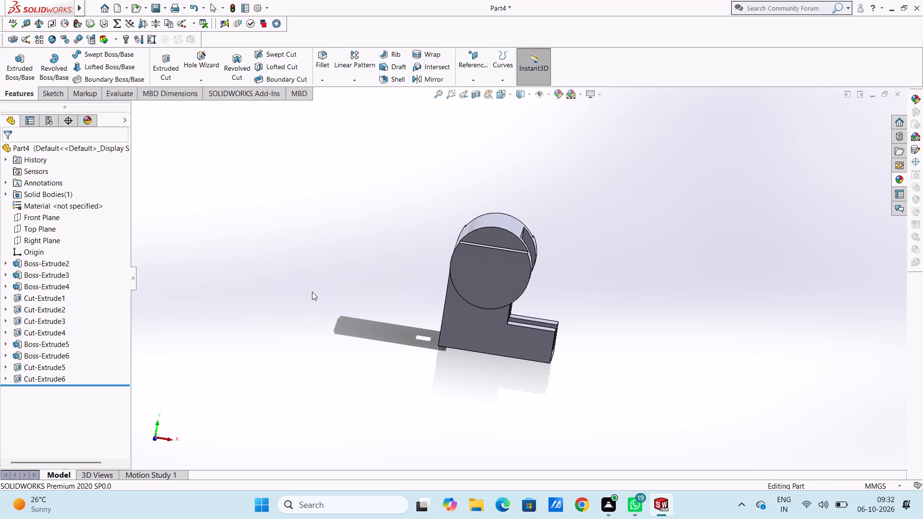
key("ctrl+7")
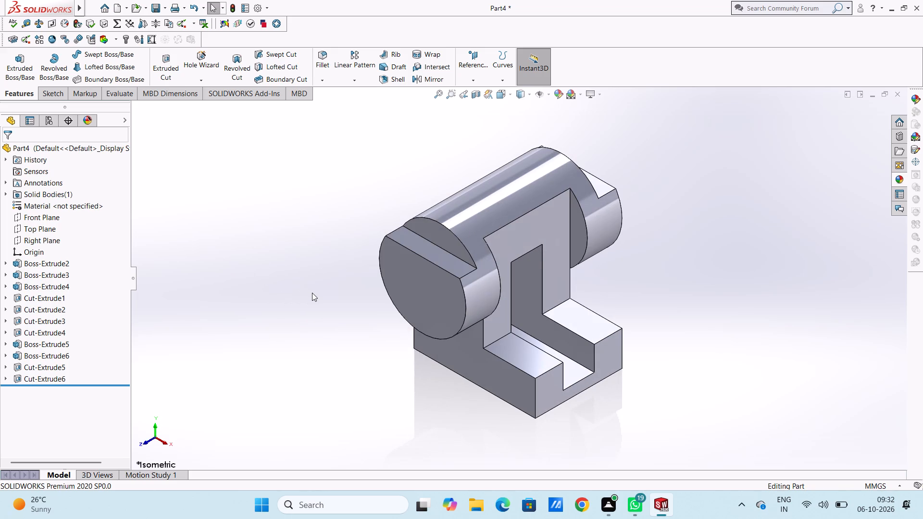
scroll(312, 293, "up", 2)
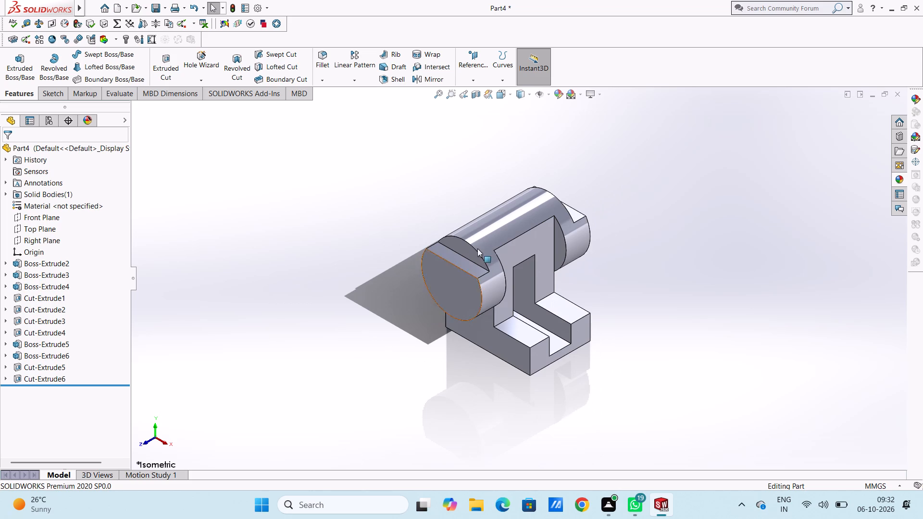
scroll(531, 201, "down", 1)
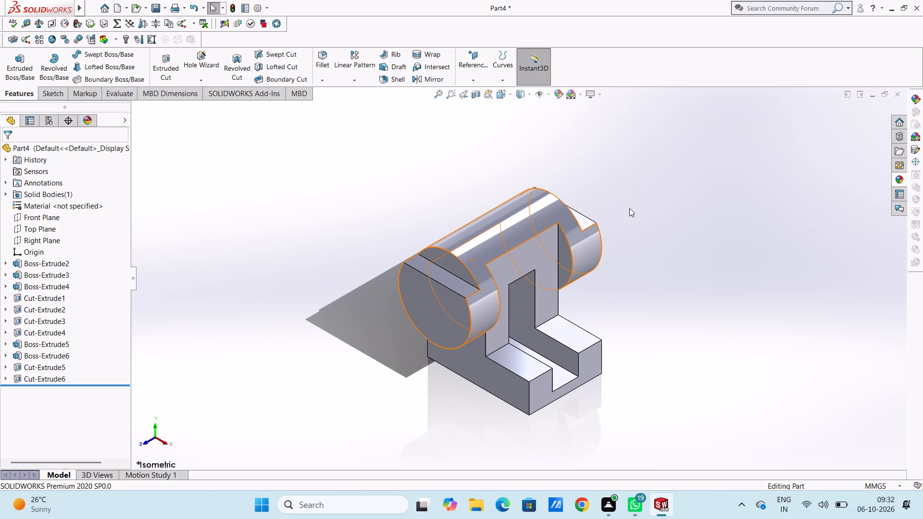
middle_click_drag(627, 187, 627, 192)
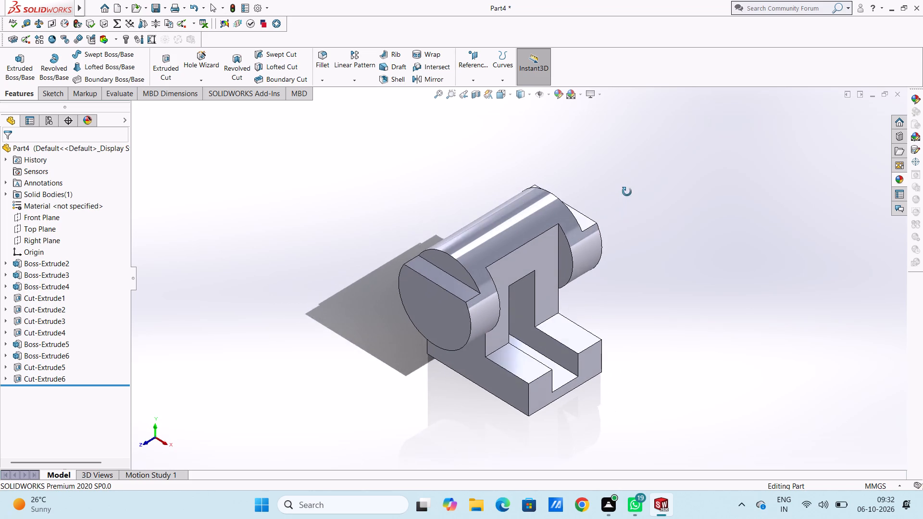
middle_click_drag(627, 192, 631, 169)
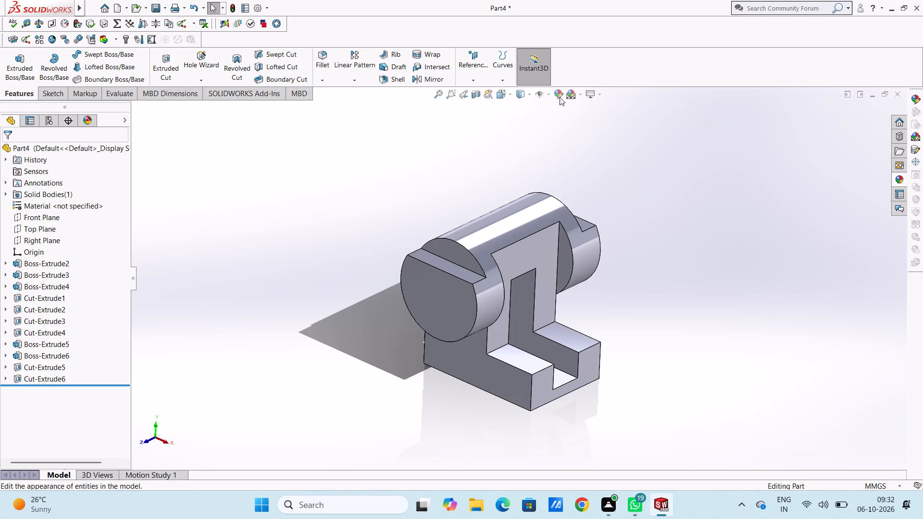
Change the whole part's appearance colour to dark orange-brown from the standard swatches.
left_click(560, 96)
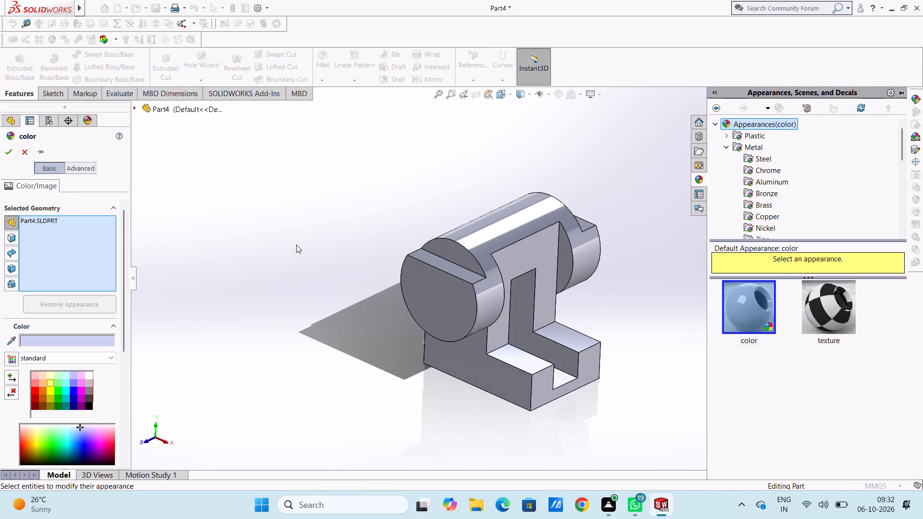
left_click(42, 384)
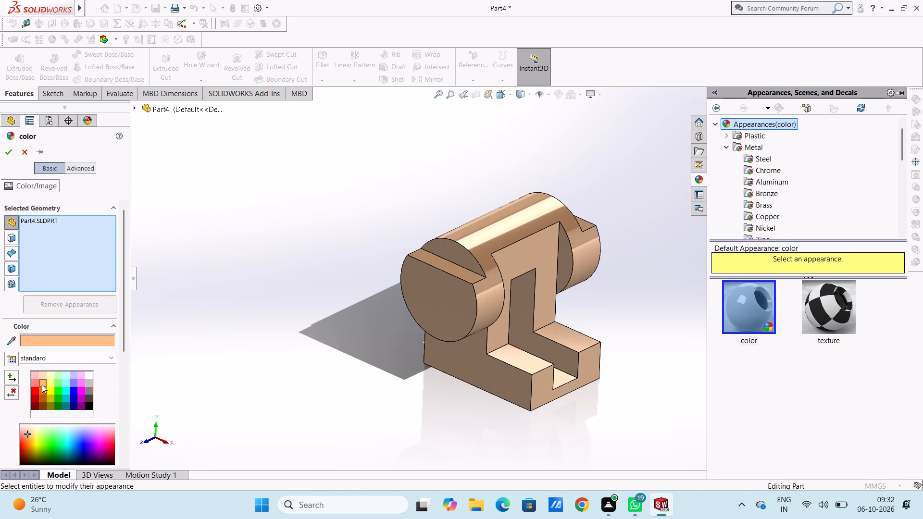
left_click(36, 383)
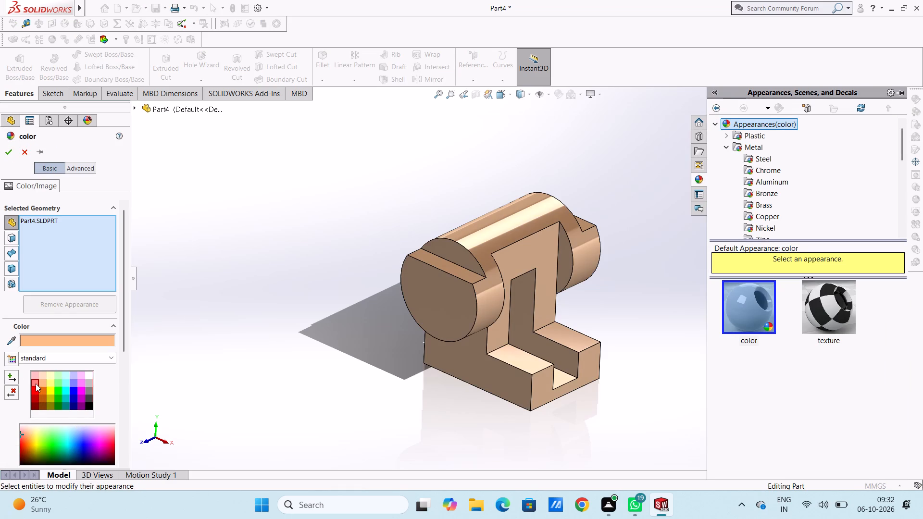
left_click(43, 390)
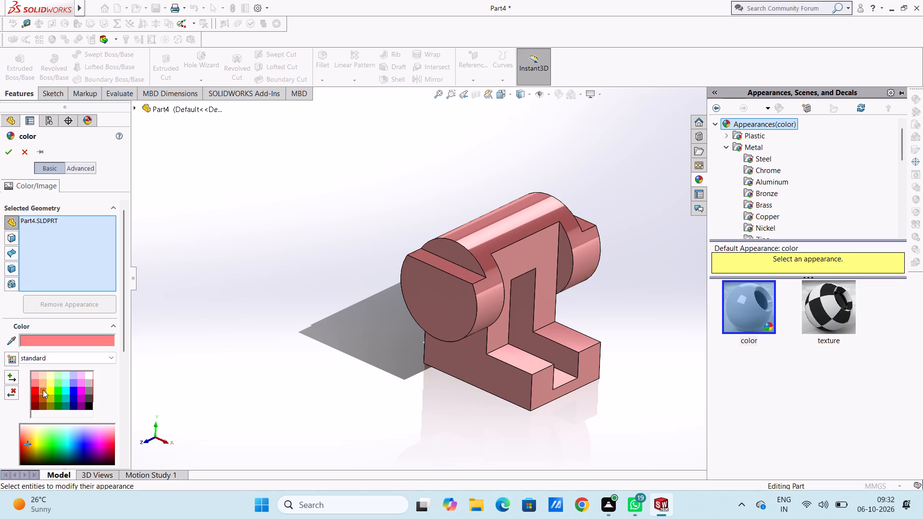
left_click(42, 396)
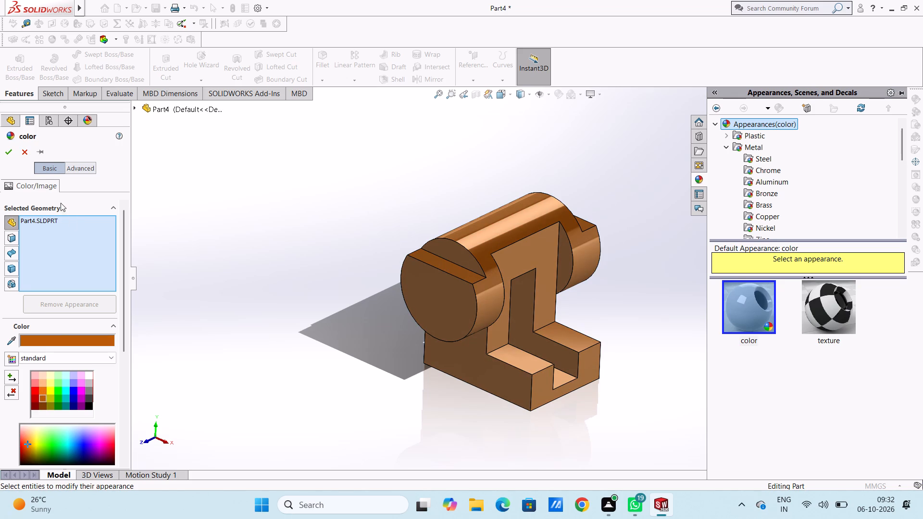
left_click(10, 152)
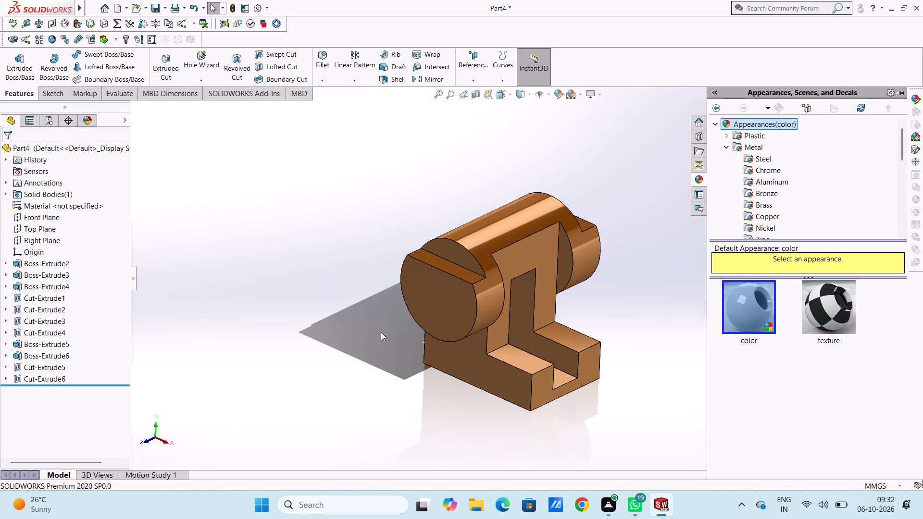
Apply the chromium plate metal appearance to the upright segment face and the flat ledge of the front boss's stepped cut.
scroll(440, 317, "down", 4)
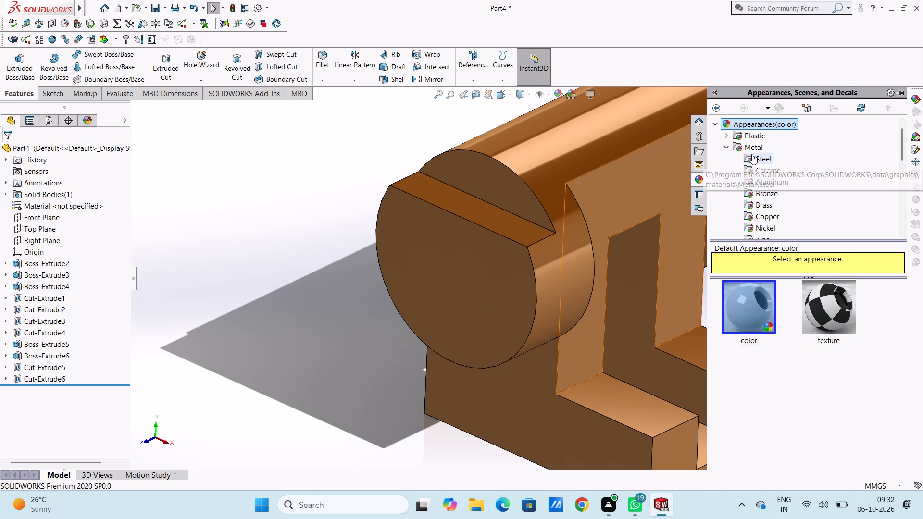
left_click(751, 147)
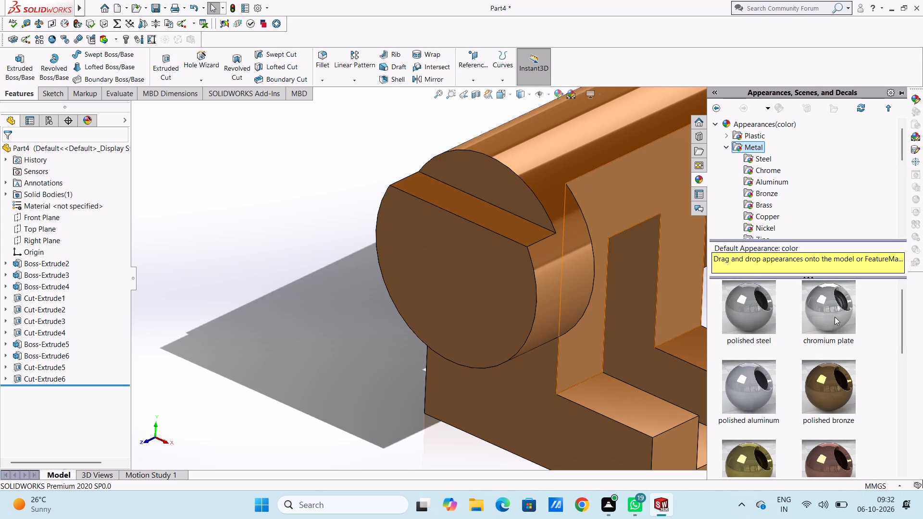
left_click_drag(835, 316, 777, 310)
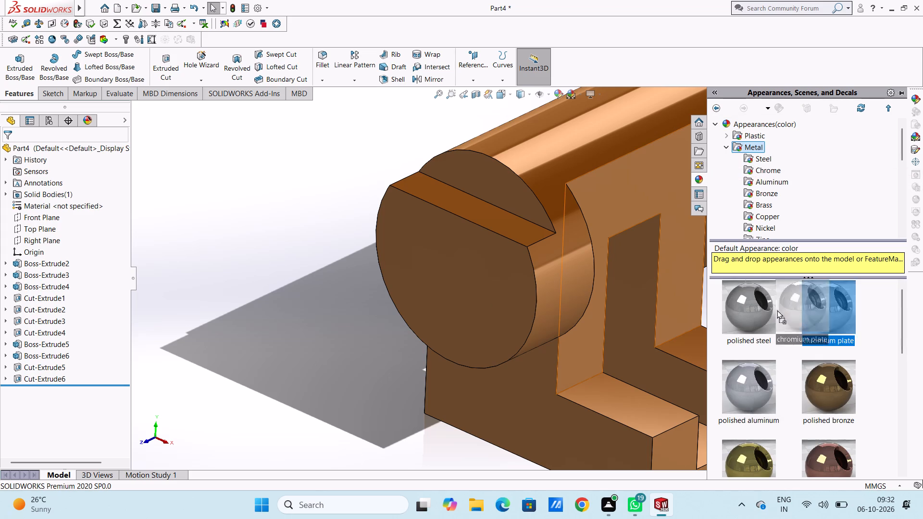
left_click_drag(777, 310, 508, 203)
left_click(508, 203)
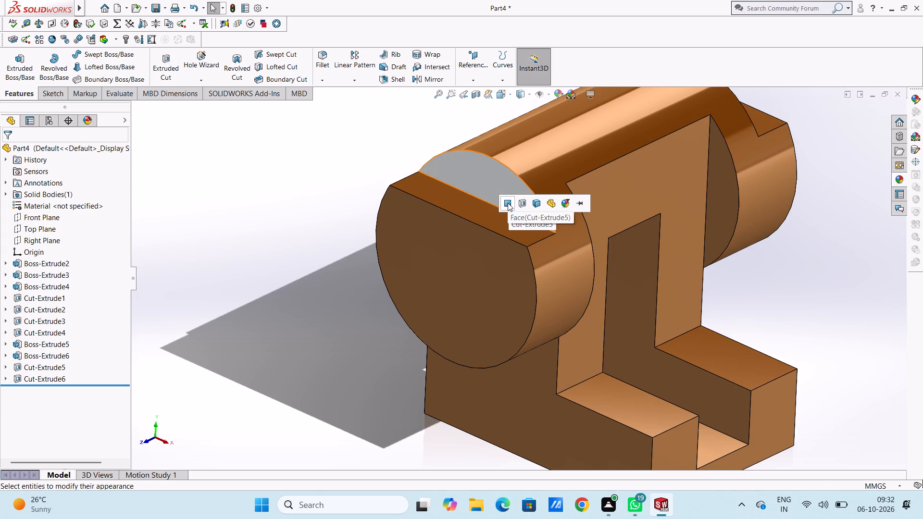
left_click(902, 179)
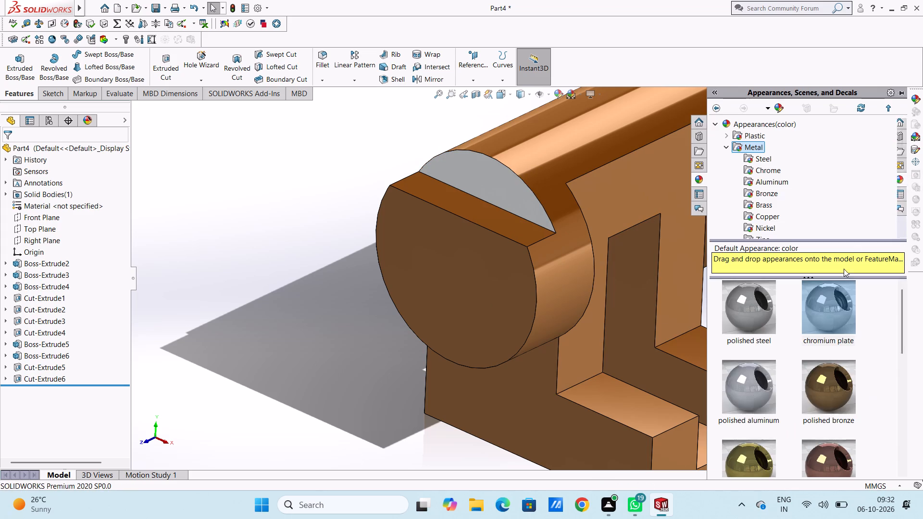
left_click_drag(826, 300, 507, 222)
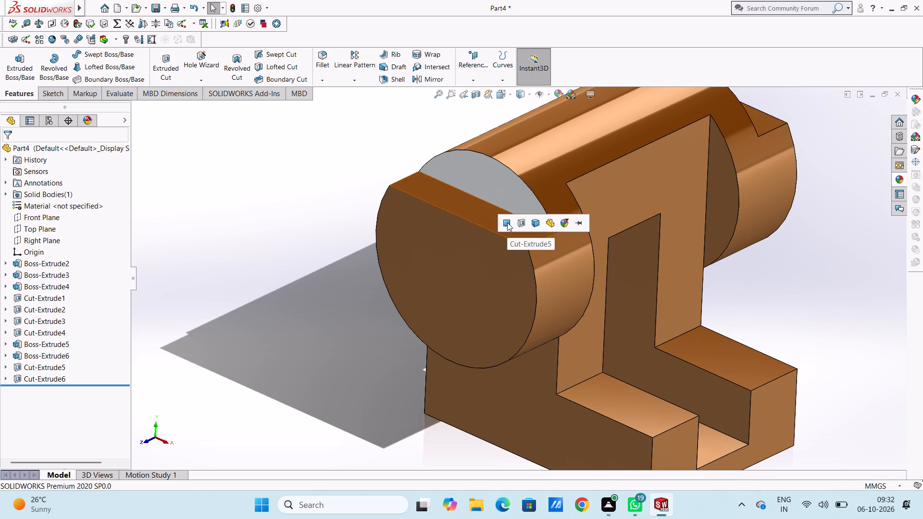
left_click(507, 222)
Apply the chromium plate appearance to both inner side walls of the central slot.
scroll(587, 304, "up", 4)
scroll(549, 344, "down", 1)
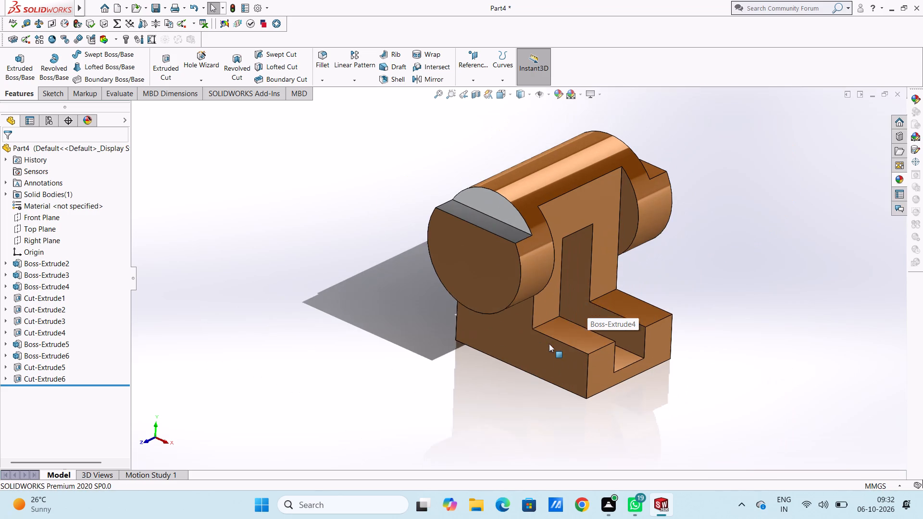
scroll(549, 344, "down", 1)
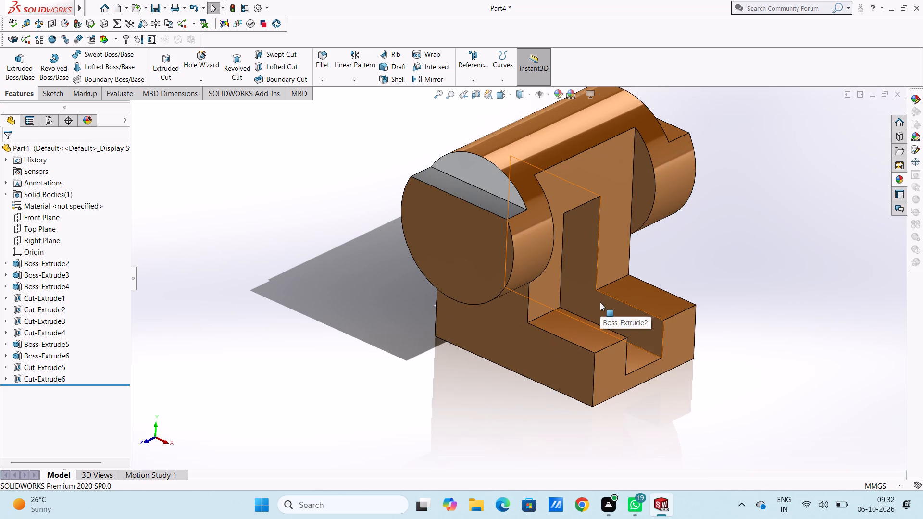
scroll(569, 247, "down", 2)
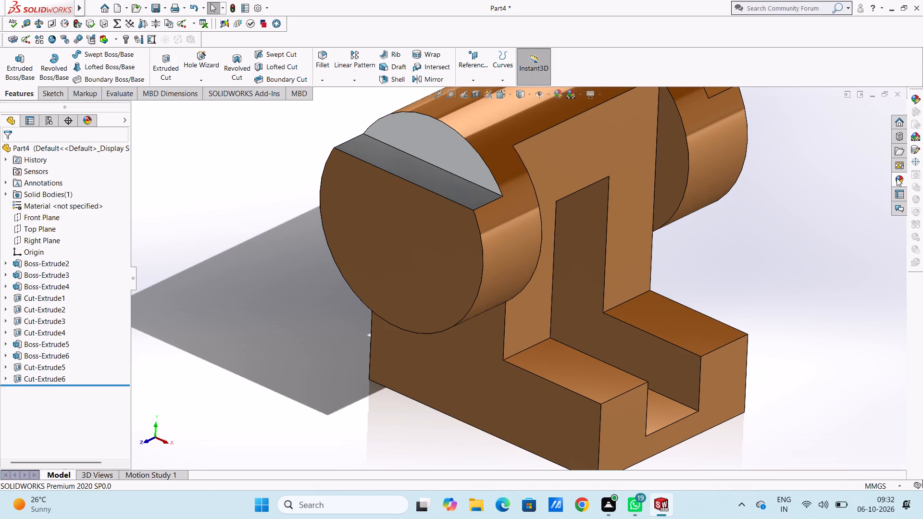
left_click(896, 177)
left_click_drag(833, 308, 594, 273)
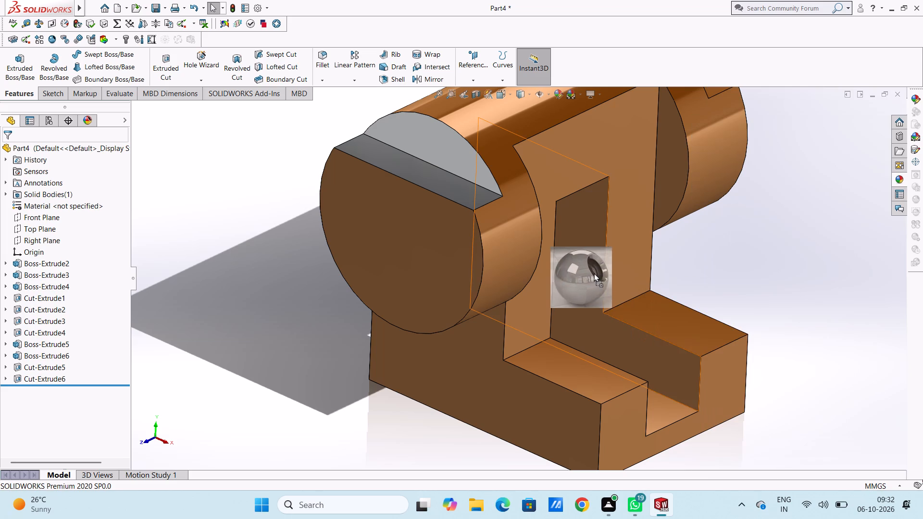
left_click_drag(594, 273, 593, 272)
left_click(592, 272)
middle_click_drag(838, 277, 792, 331)
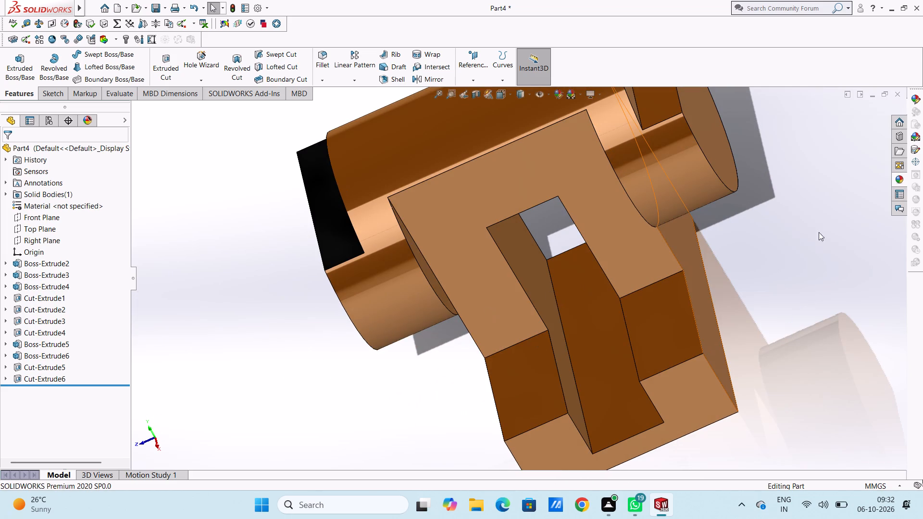
left_click(895, 176)
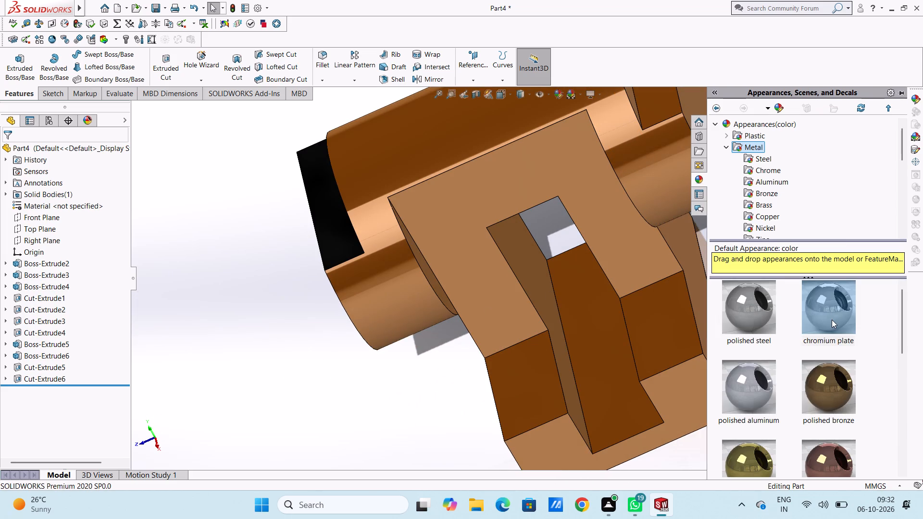
left_click_drag(832, 320, 538, 282)
left_click(537, 282)
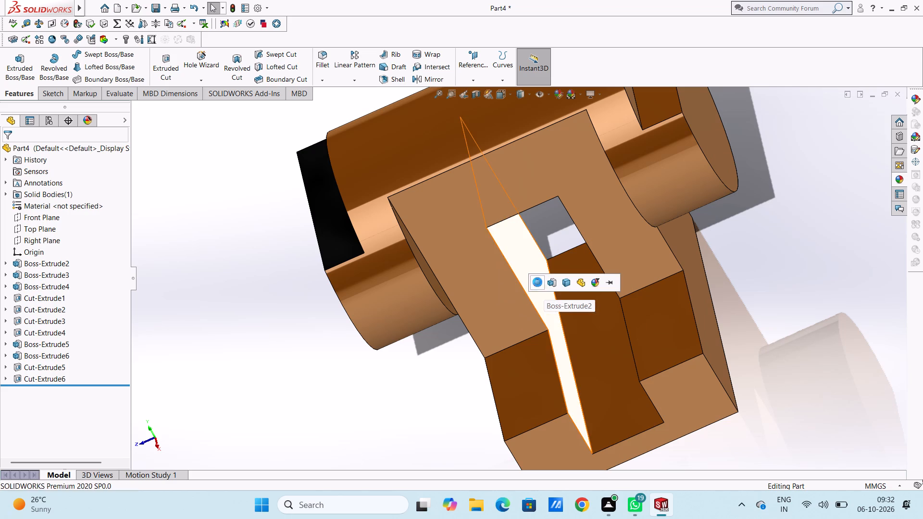
Apply the chromium plate appearance to the floor face of the central slot.
middle_click_drag(607, 381, 642, 350)
left_click(897, 179)
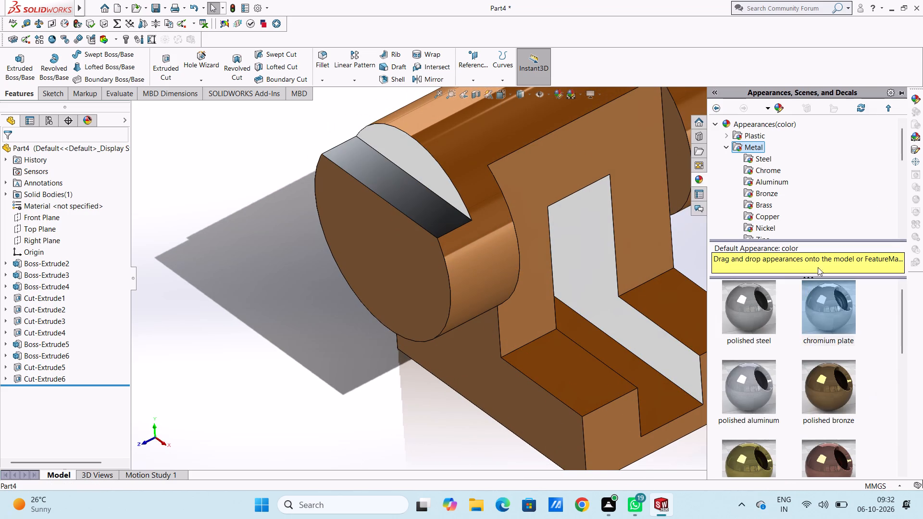
left_click_drag(836, 308, 668, 385)
left_click(668, 385)
Apply the chromium plate appearance to the flat ledge of the rear boss's stepped cut.
scroll(740, 421, "up", 4)
middle_click_drag(667, 372, 672, 356)
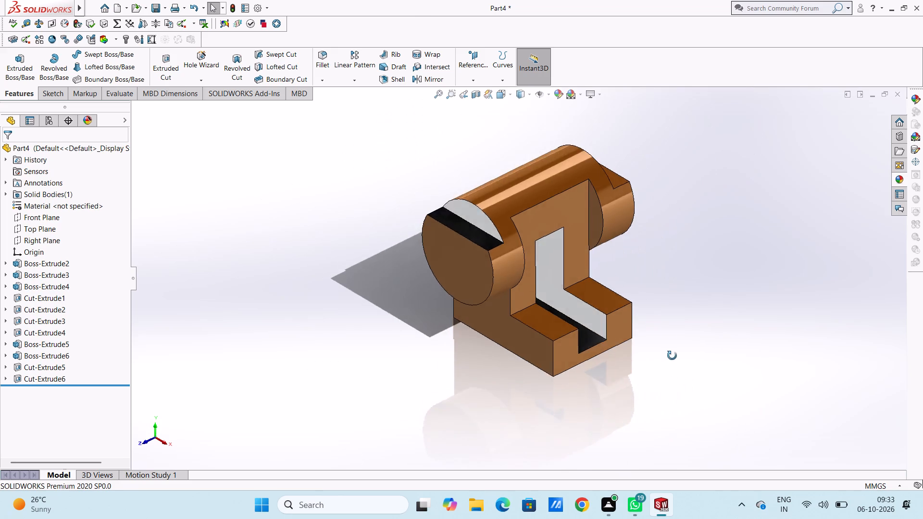
middle_click_drag(672, 356, 687, 331)
middle_click_drag(690, 332, 681, 368)
middle_click_drag(674, 369, 663, 371)
middle_click_drag(661, 371, 630, 453)
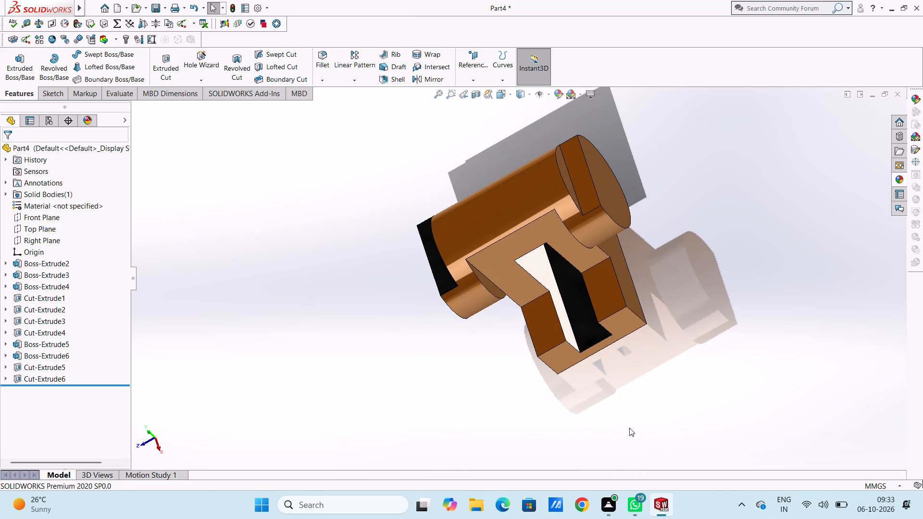
middle_click_drag(705, 188, 726, 242)
scroll(602, 206, "down", 6)
middle_click_drag(690, 212, 673, 225)
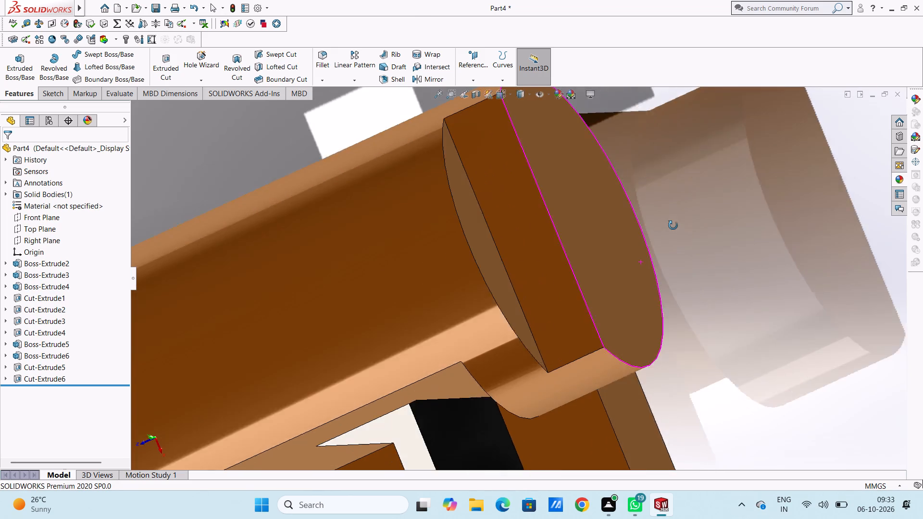
middle_click_drag(673, 225, 673, 227)
left_click(898, 177)
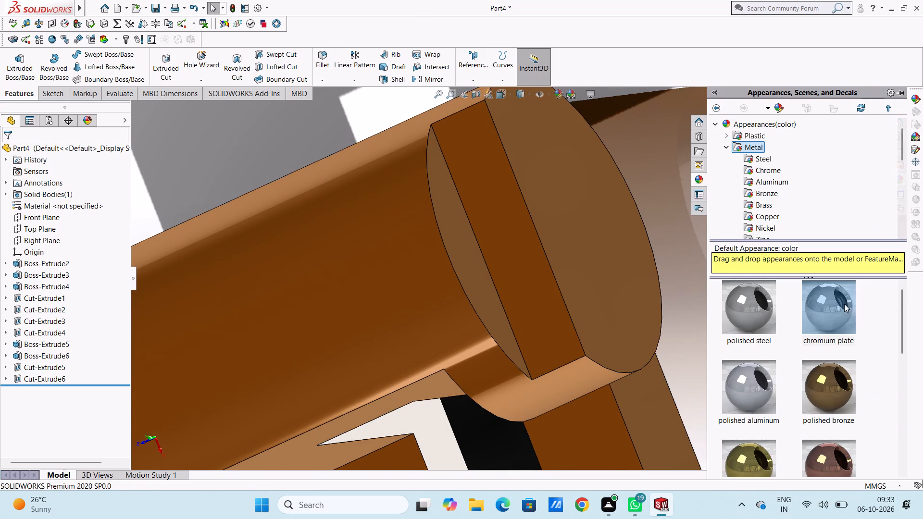
left_click_drag(841, 304, 525, 239)
left_click(525, 239)
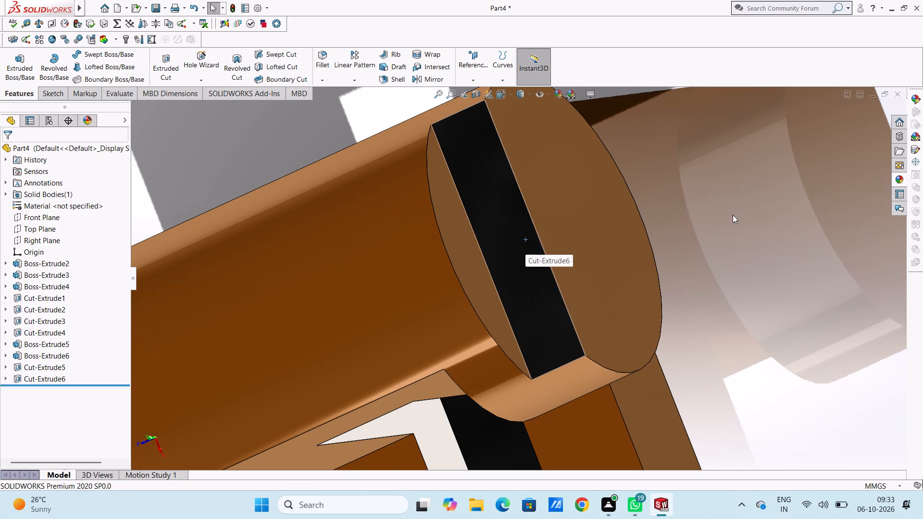
Apply the chromium plate appearance to the upright segment face of the rear boss's stepped cut.
middle_click_drag(749, 205, 718, 242)
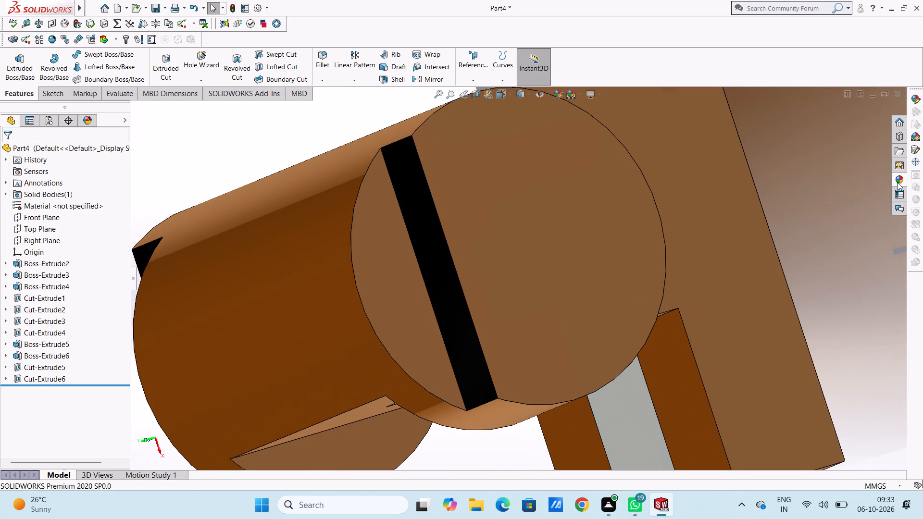
left_click(894, 178)
left_click_drag(834, 305, 417, 278)
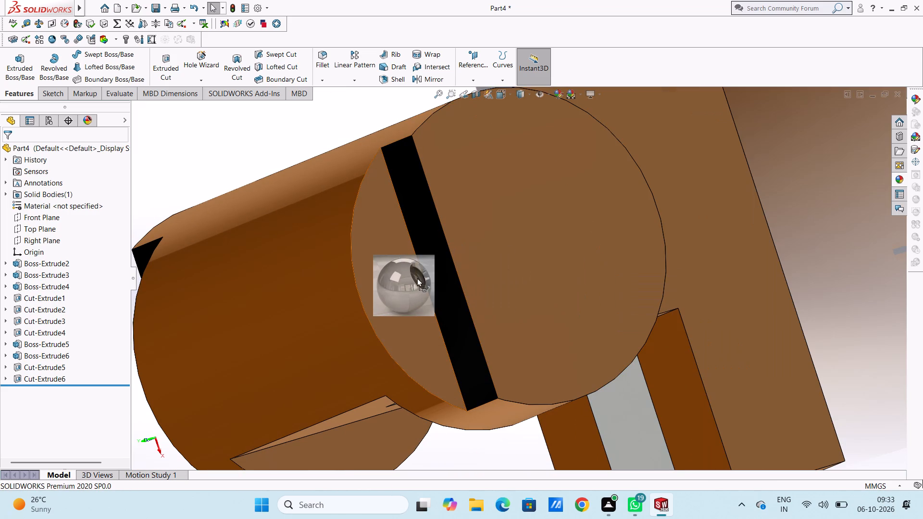
left_click_drag(417, 278, 416, 278)
left_click(414, 279)
scroll(861, 207, "up", 2)
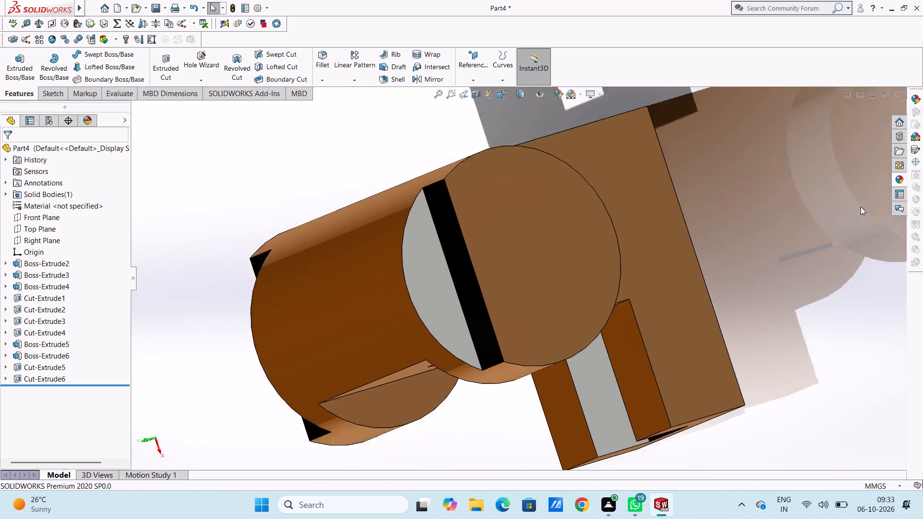
scroll(861, 207, "up", 2)
scroll(752, 244, "up", 1)
key("Escape")
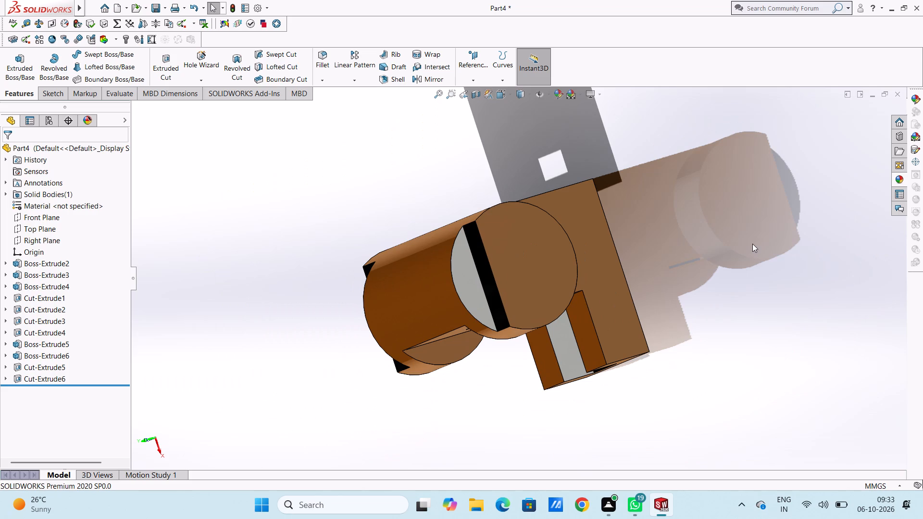
Colour the upright slotted face and the two base top faces beside the slot light green from the standard swatches.
key("ctrl+7")
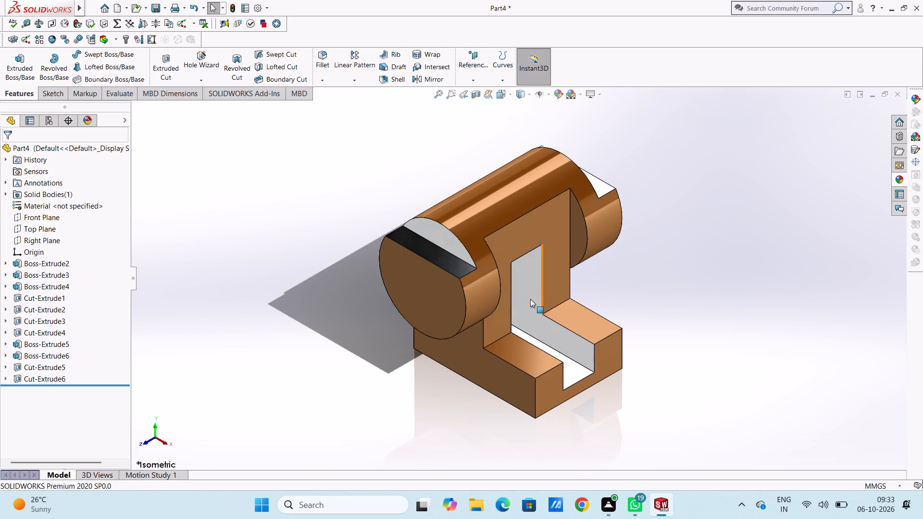
scroll(408, 168, "down", 2)
scroll(406, 169, "up", 2)
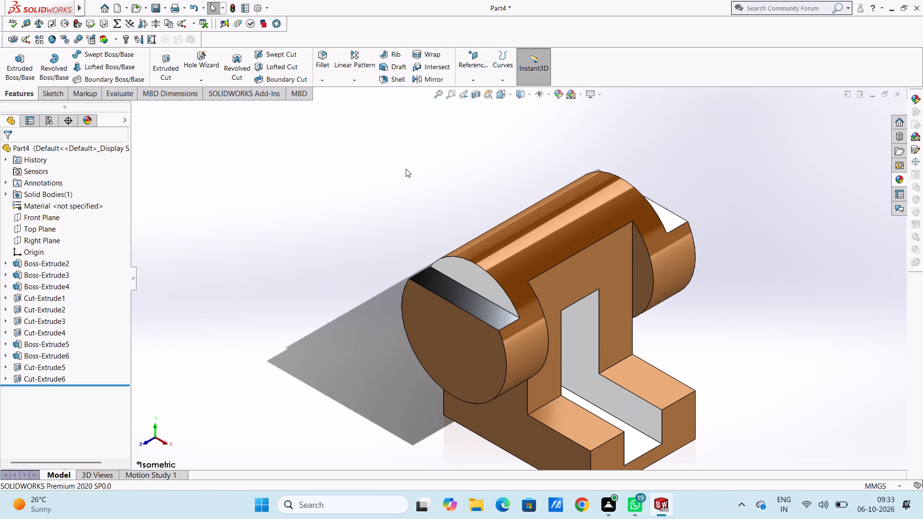
left_click(586, 277)
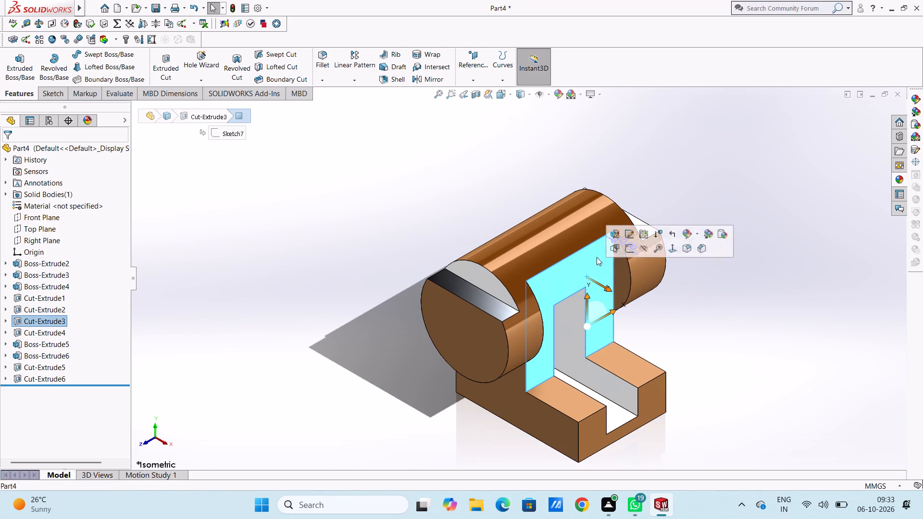
left_click(557, 95)
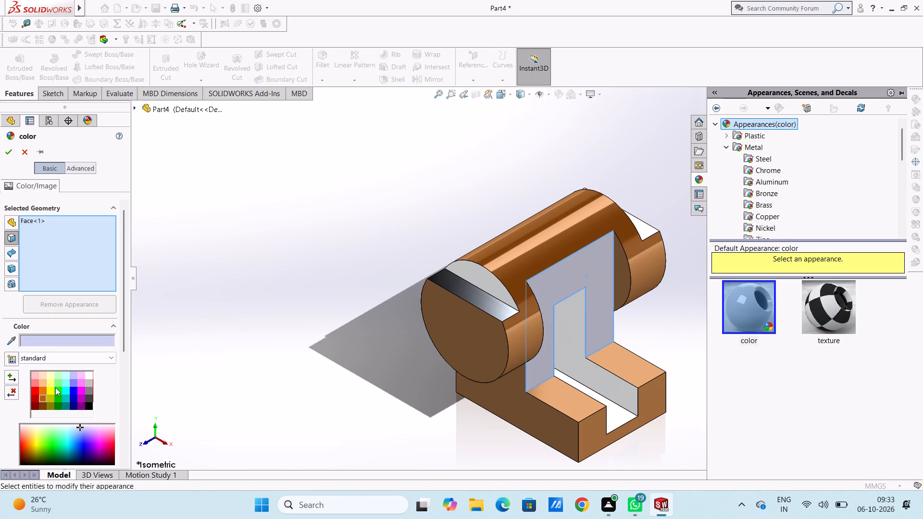
left_click(54, 388)
left_click(55, 383)
left_click(56, 378)
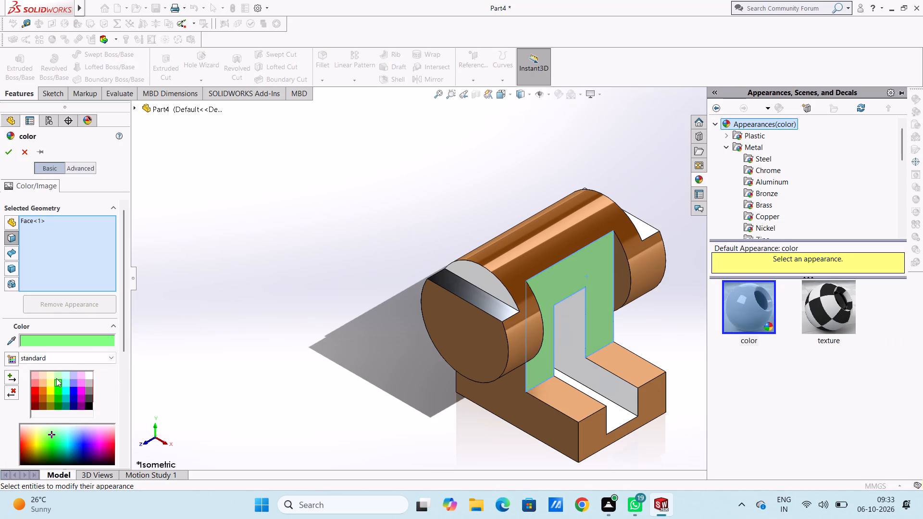
left_click(581, 395)
left_click(634, 365)
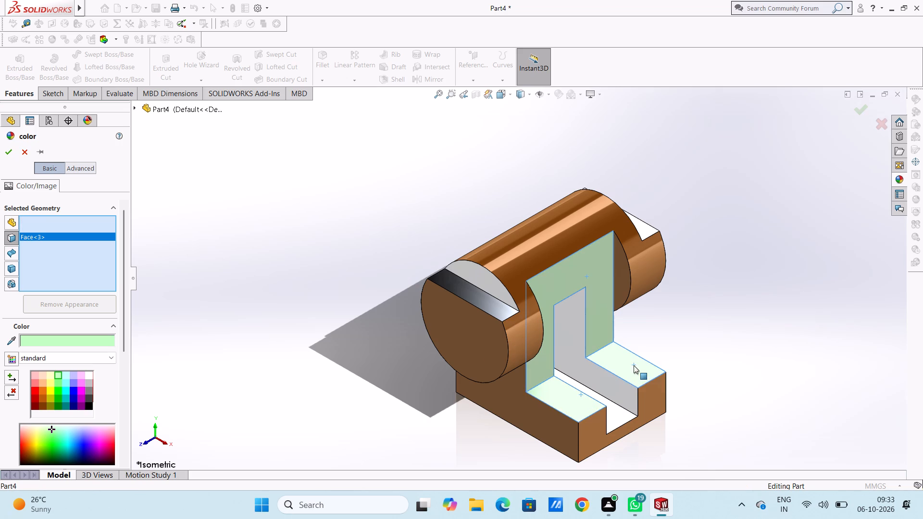
left_click(10, 154)
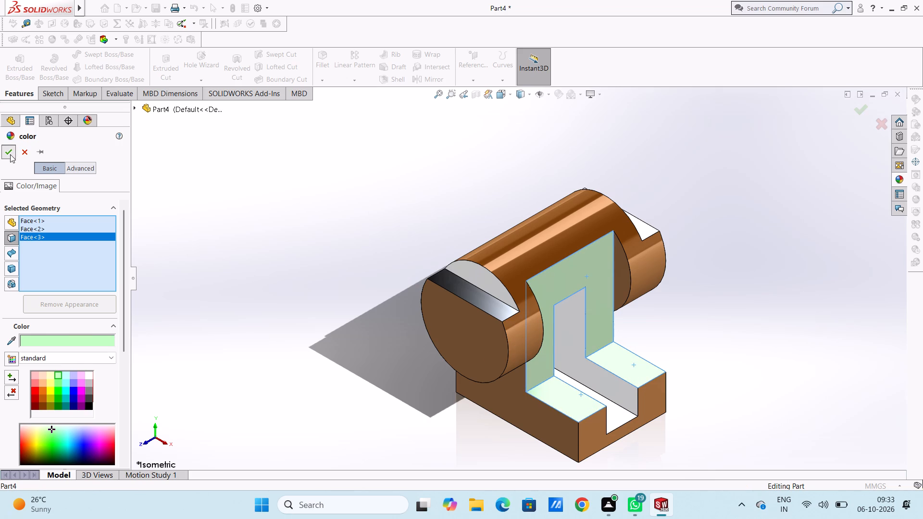
left_click(318, 236)
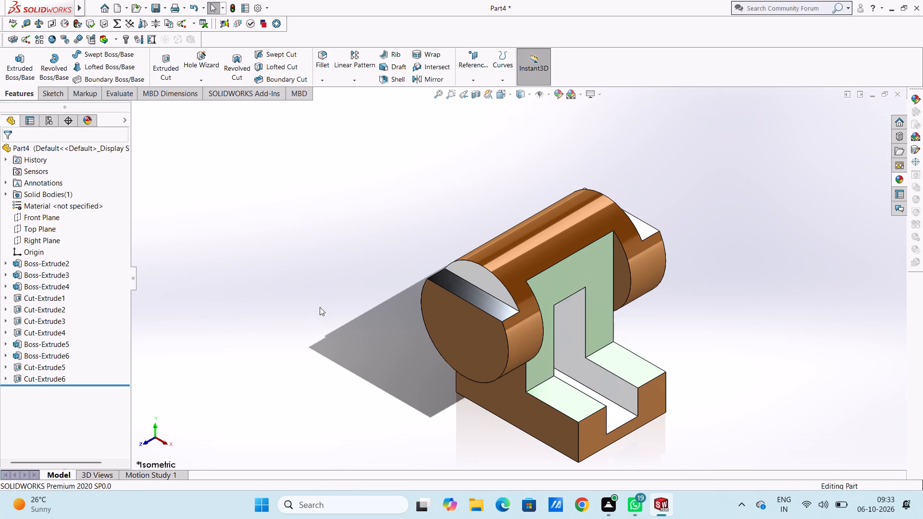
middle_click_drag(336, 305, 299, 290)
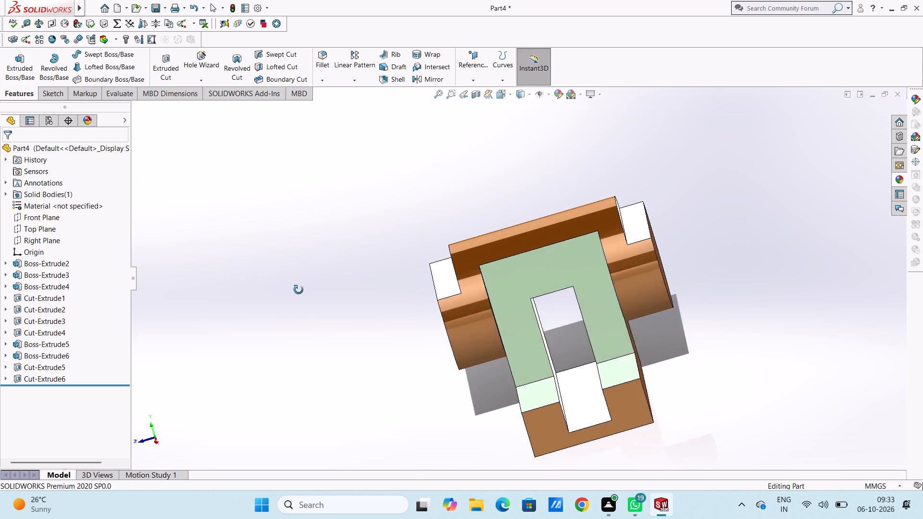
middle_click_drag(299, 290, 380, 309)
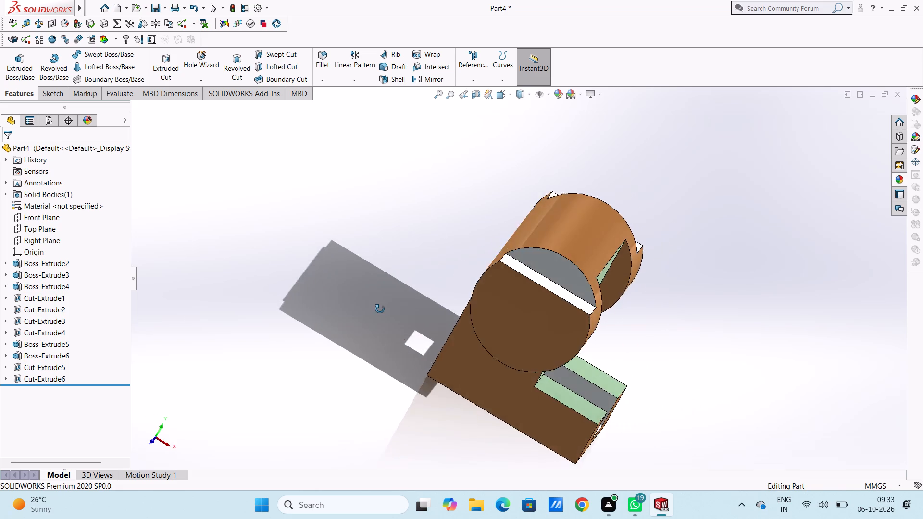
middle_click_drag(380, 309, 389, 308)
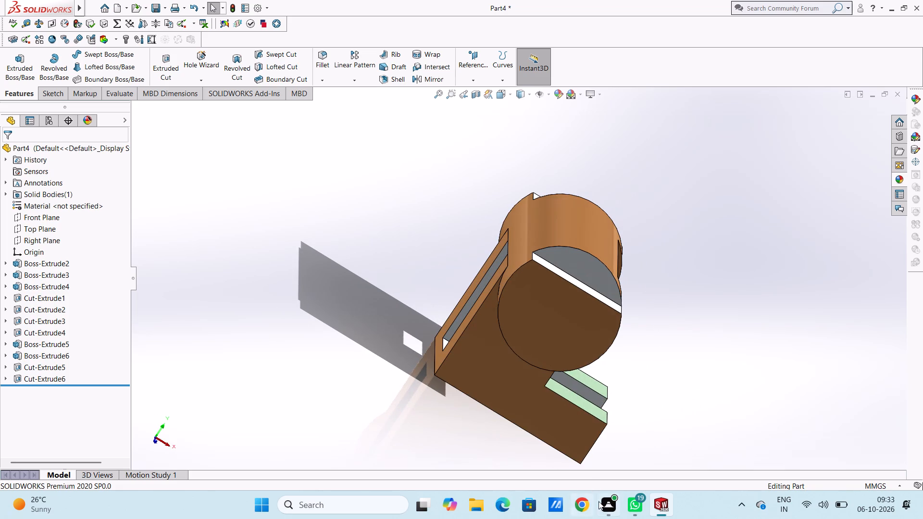
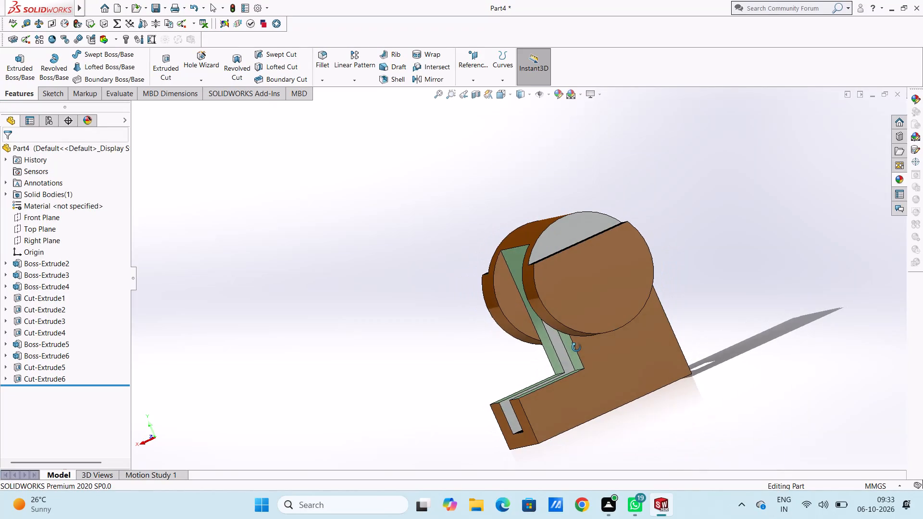
Examine the coloured block from all sides, checking the slot, the stepped boss cuts, the green faces and the back.
scroll(412, 387, "up", 2)
middle_click_drag(395, 312, 475, 306)
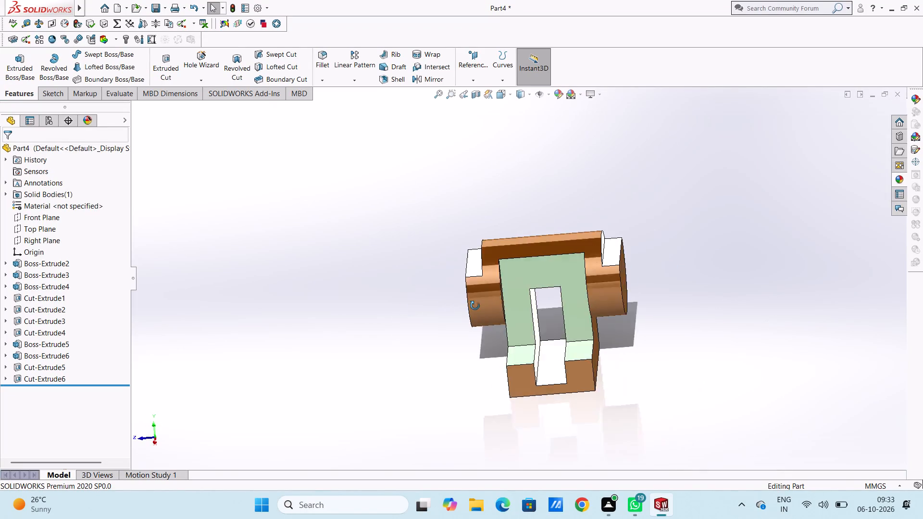
middle_click_drag(475, 306, 622, 367)
middle_click_drag(511, 294, 478, 344)
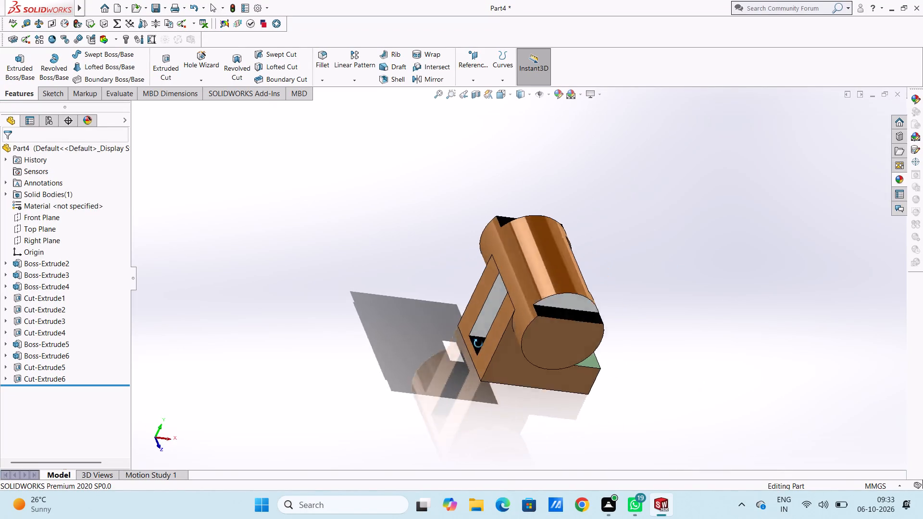
middle_click_drag(478, 344, 384, 328)
middle_click_drag(359, 272, 365, 283)
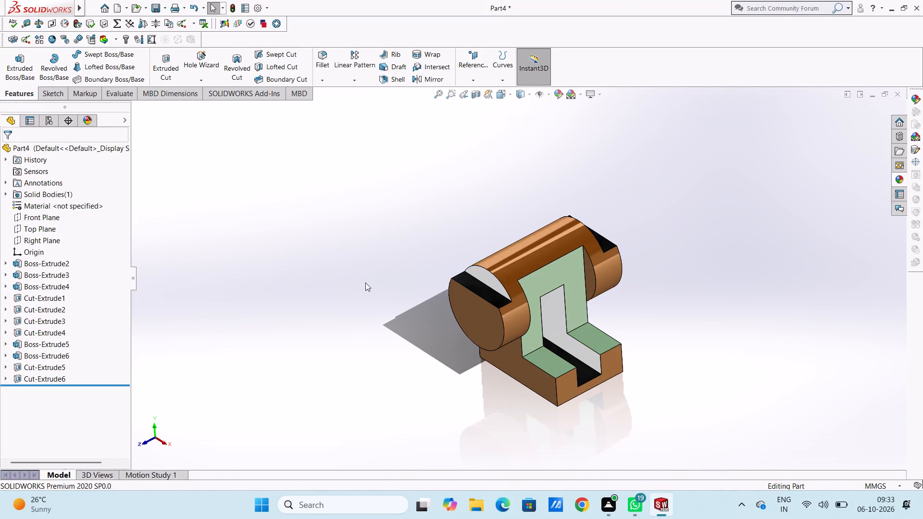
middle_click_drag(290, 246, 299, 246)
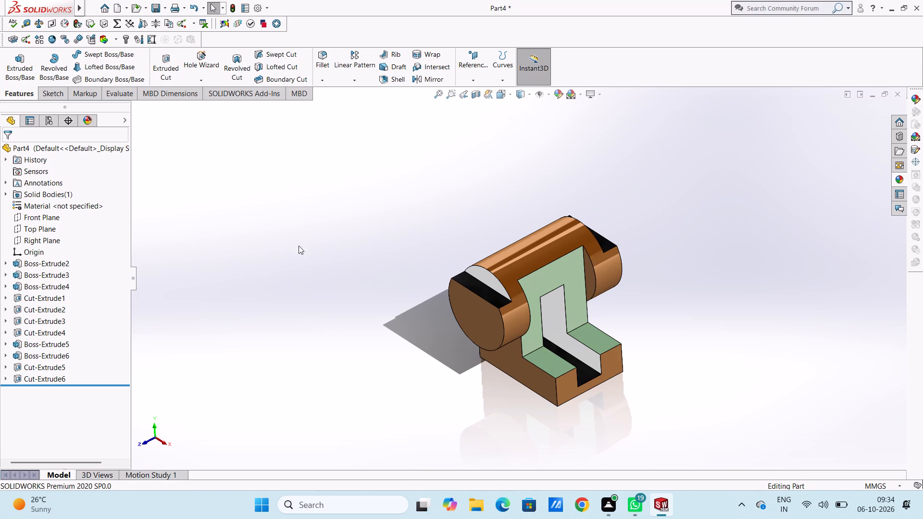
middle_click_drag(299, 246, 381, 256)
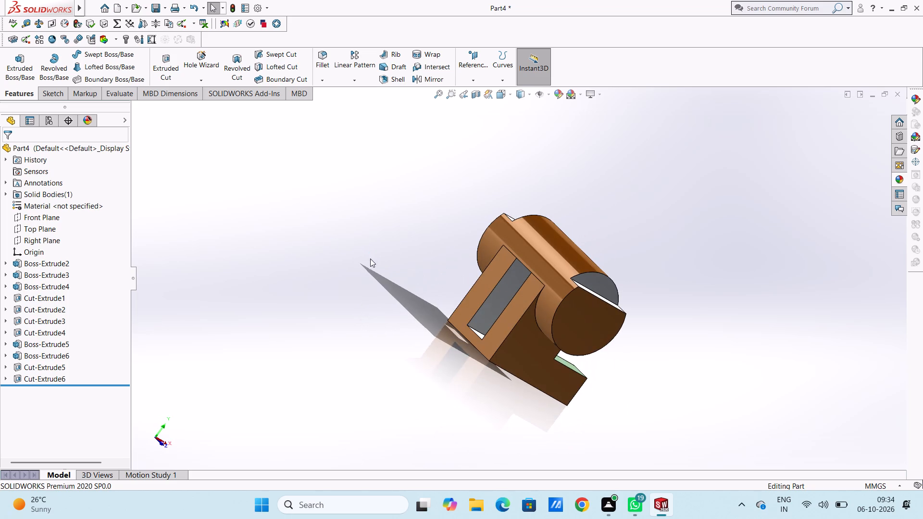
middle_click_drag(350, 316, 303, 281)
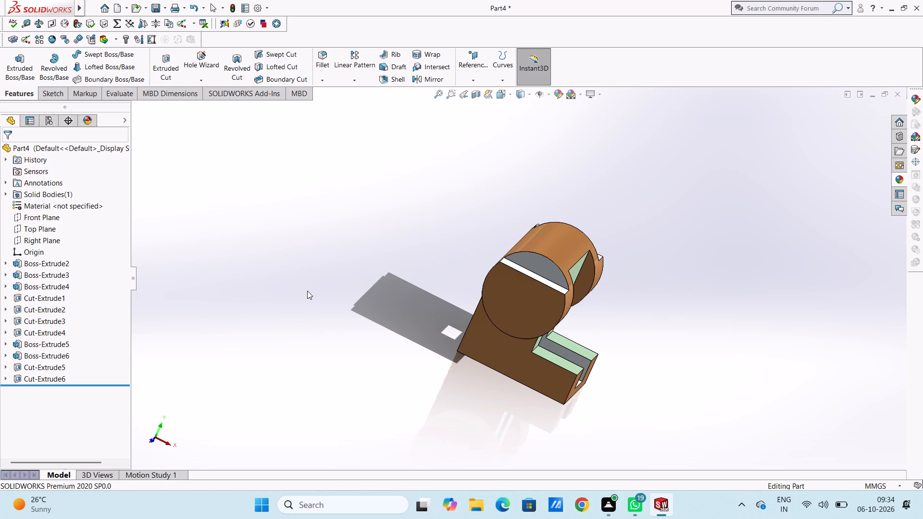
middle_click_drag(415, 309, 431, 249)
middle_click_drag(416, 295, 338, 298)
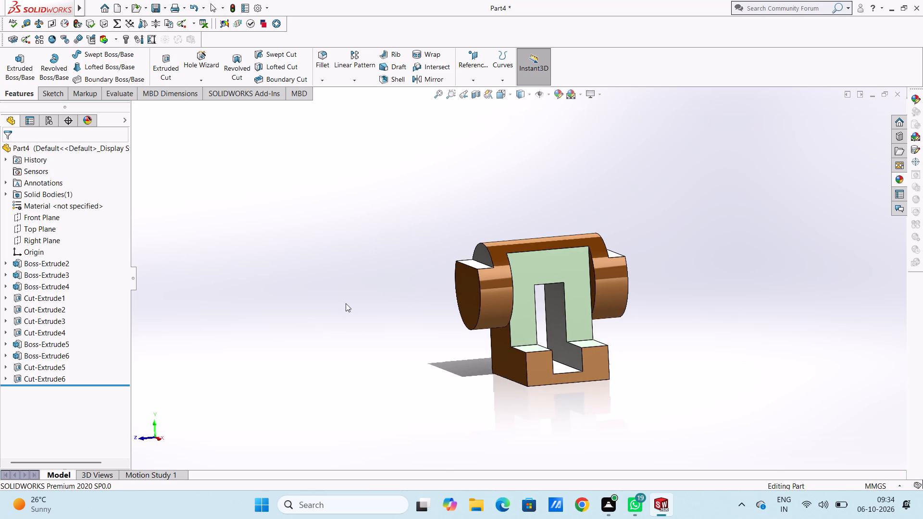
middle_click_drag(421, 267, 484, 312)
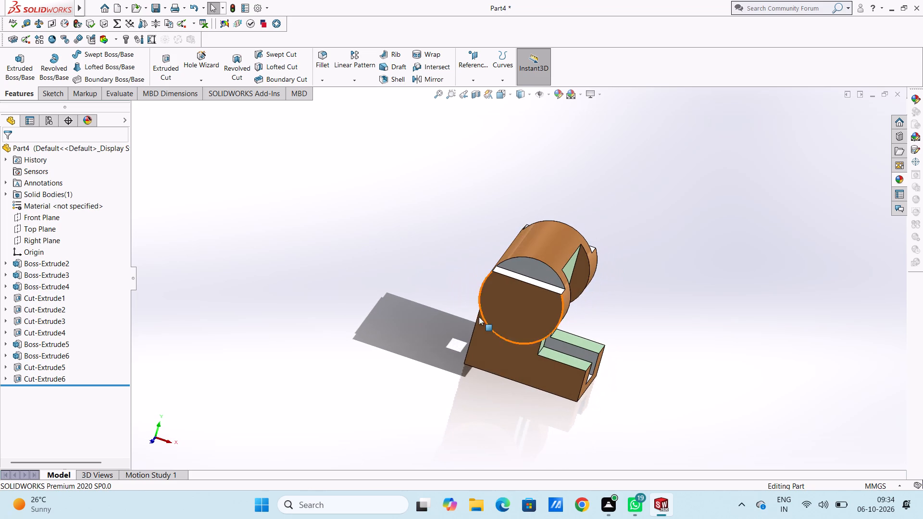
middle_click_drag(465, 308, 416, 308)
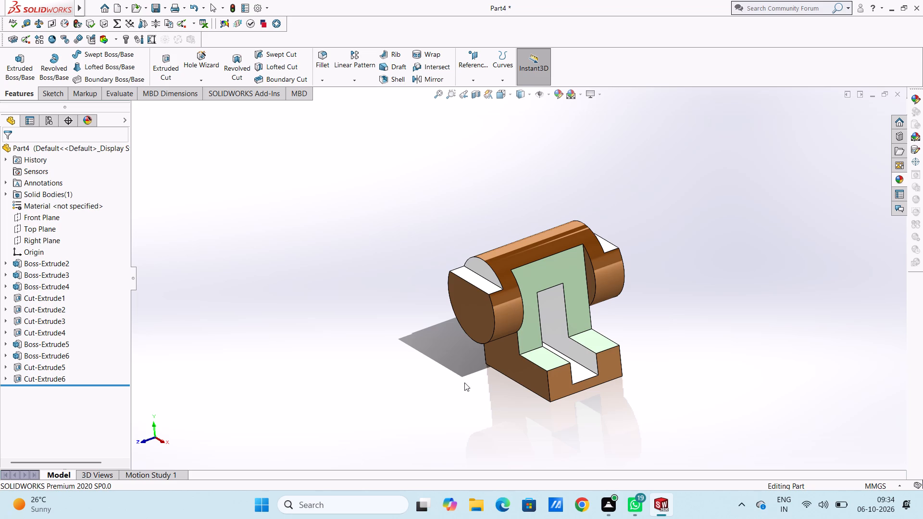
middle_click_drag(399, 319, 432, 350)
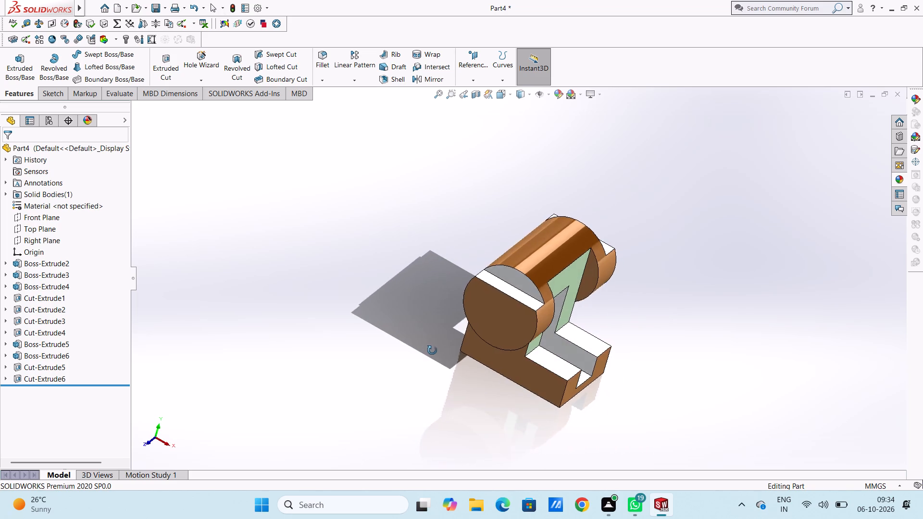
middle_click_drag(432, 350, 447, 359)
middle_click_drag(419, 361, 399, 278)
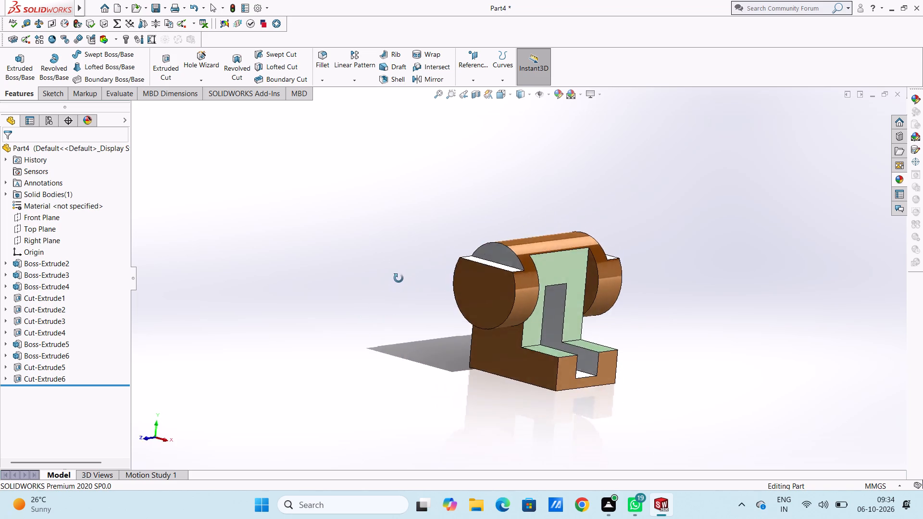
middle_click_drag(399, 278, 323, 354)
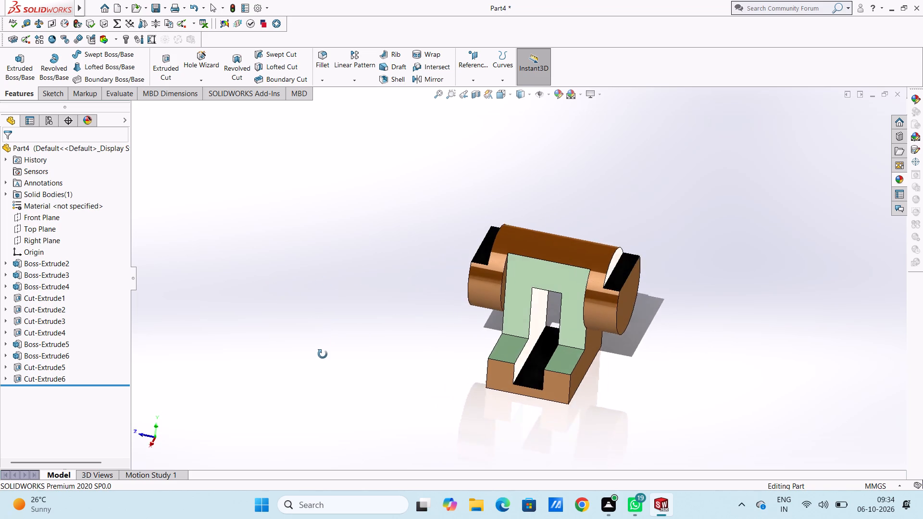
middle_click_drag(323, 354, 460, 368)
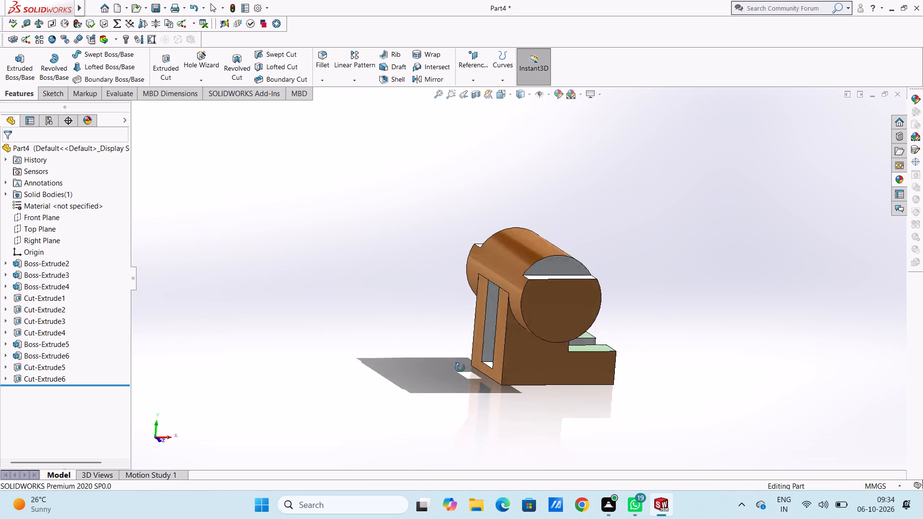
middle_click_drag(460, 368, 371, 391)
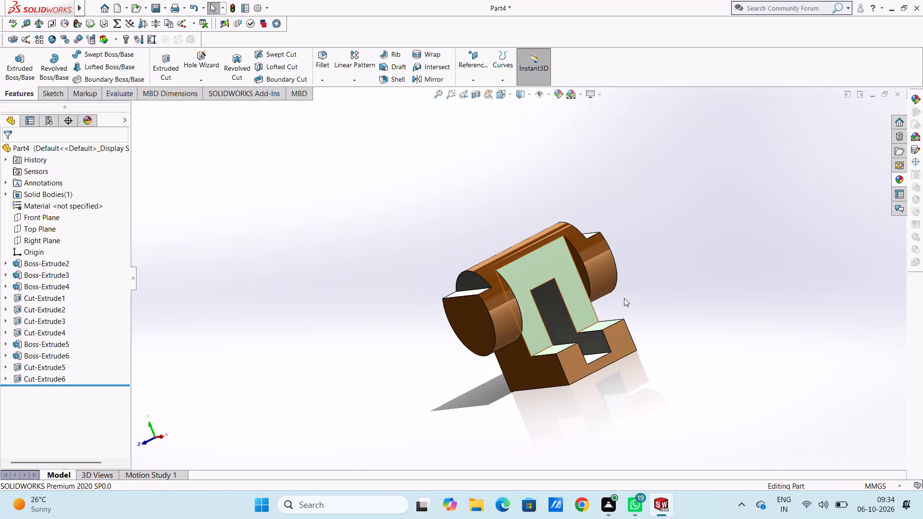
middle_click_drag(659, 287, 702, 353)
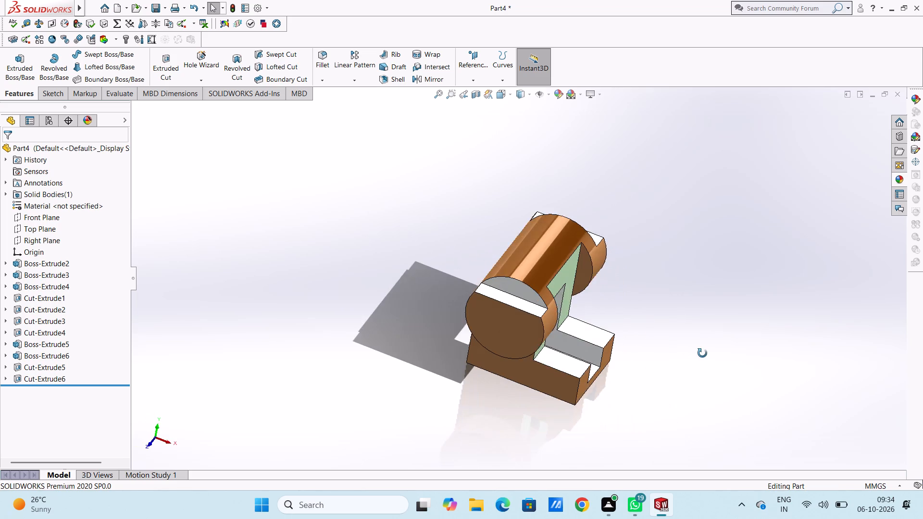
middle_click_drag(702, 353, 714, 359)
scroll(465, 309, "up", 1)
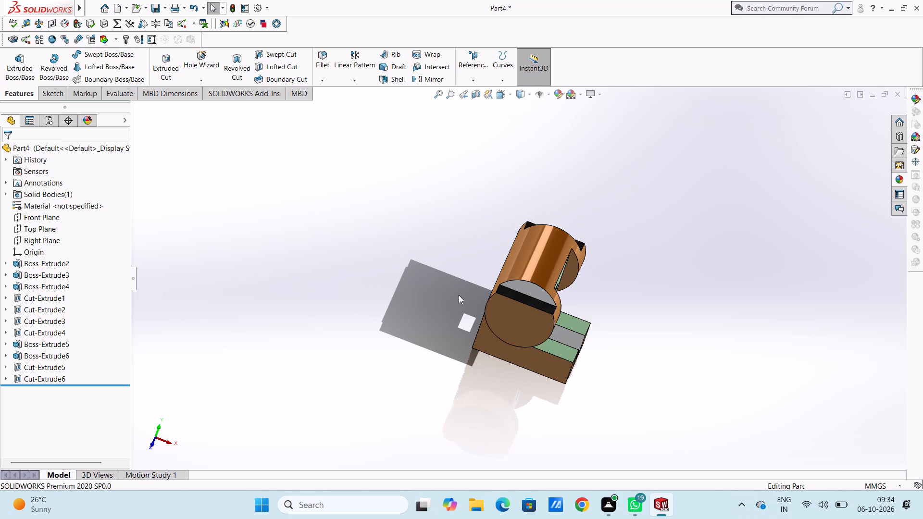
scroll(462, 264, "down", 2)
middle_click_drag(466, 278, 512, 287)
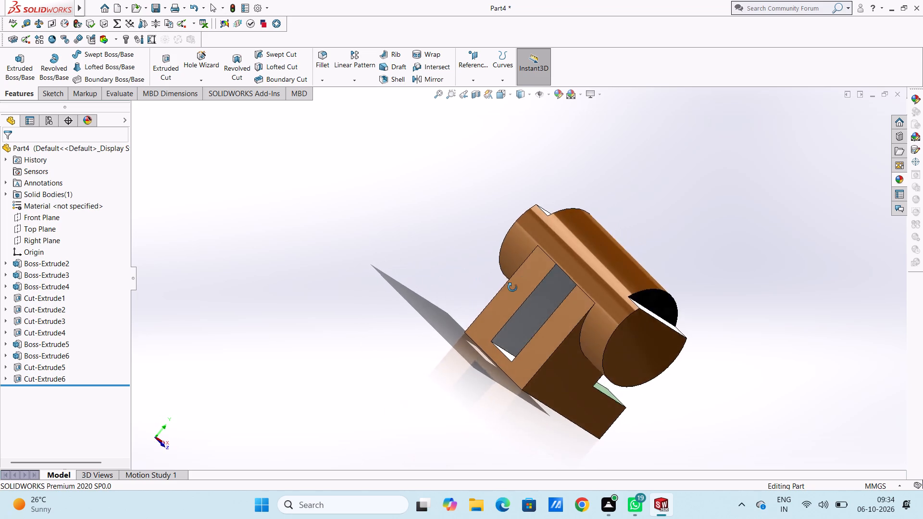
middle_click_drag(512, 287, 449, 266)
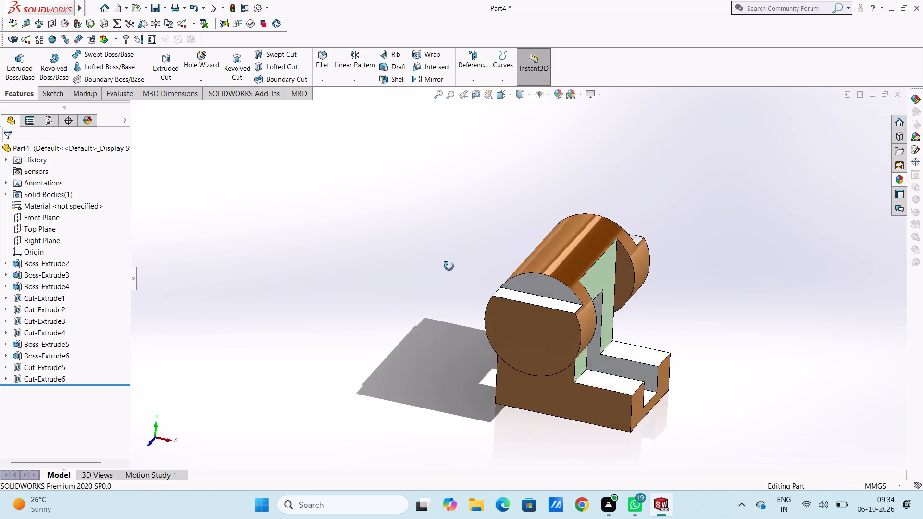
middle_click_drag(449, 266, 510, 290)
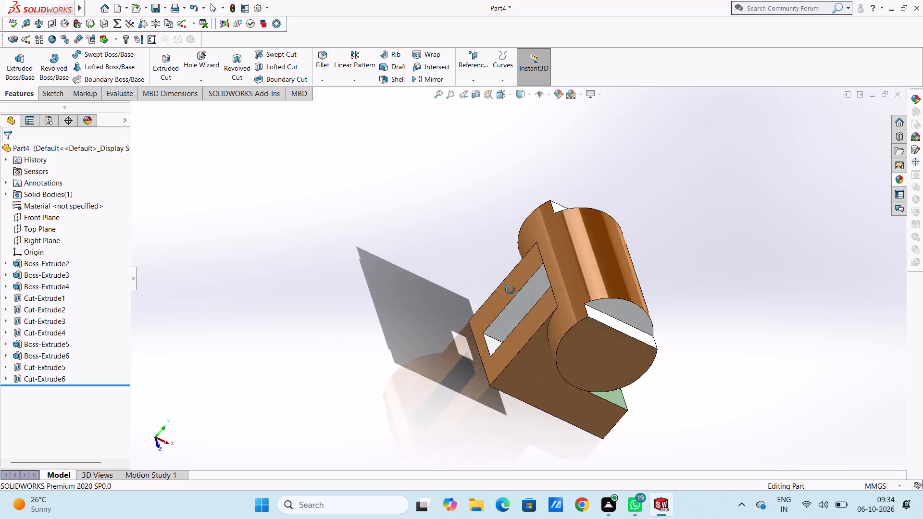
middle_click_drag(510, 290, 487, 291)
scroll(464, 300, "up", 1)
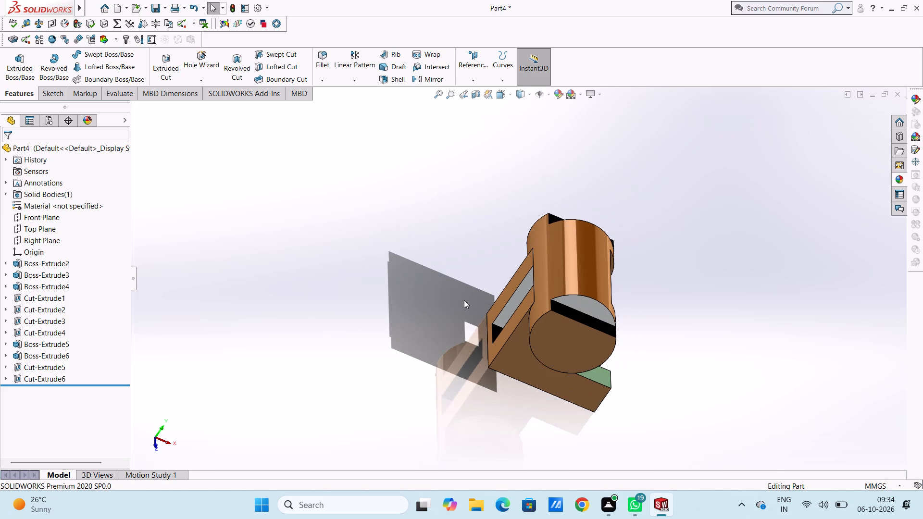
middle_click_drag(477, 332, 475, 301)
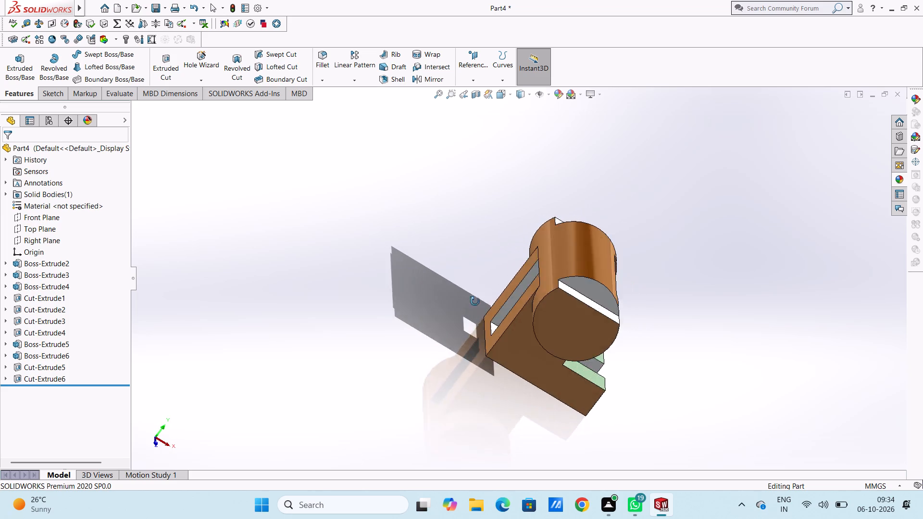
middle_click_drag(475, 301, 423, 309)
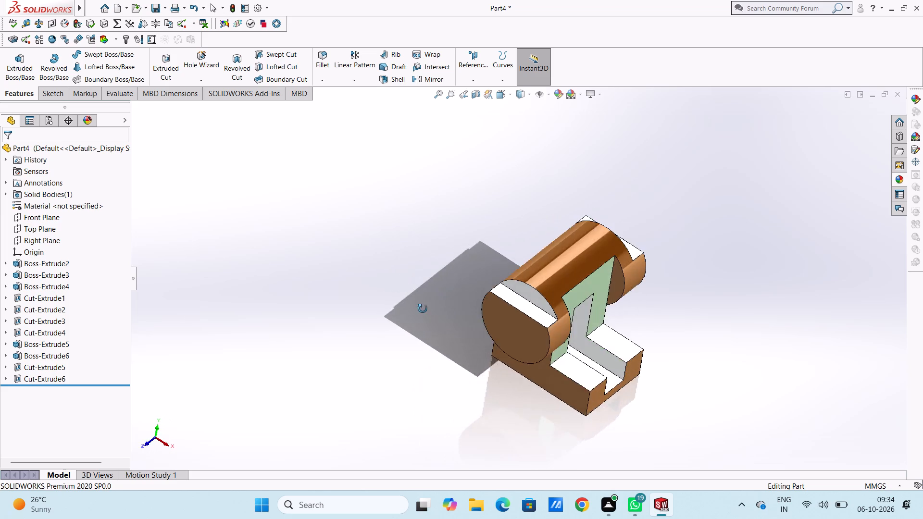
middle_click_drag(423, 309, 529, 298)
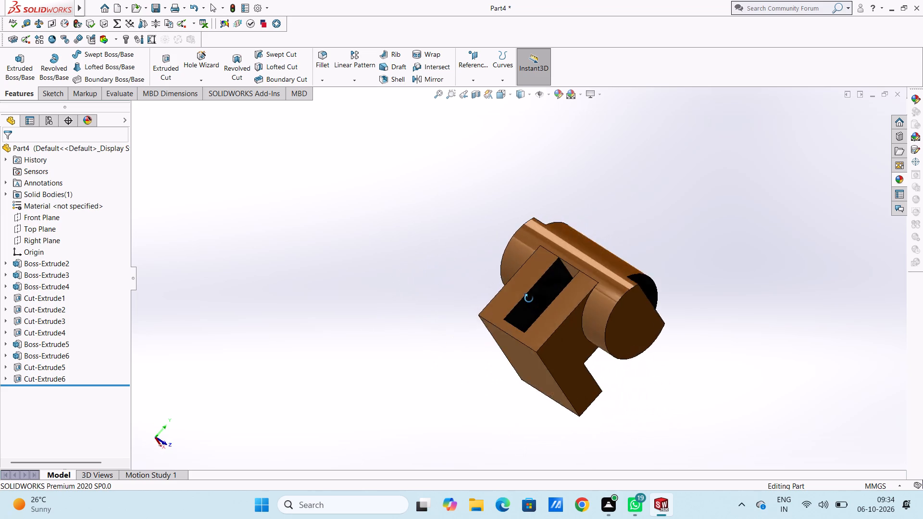
middle_click_drag(529, 298, 449, 294)
middle_click_drag(438, 330, 415, 329)
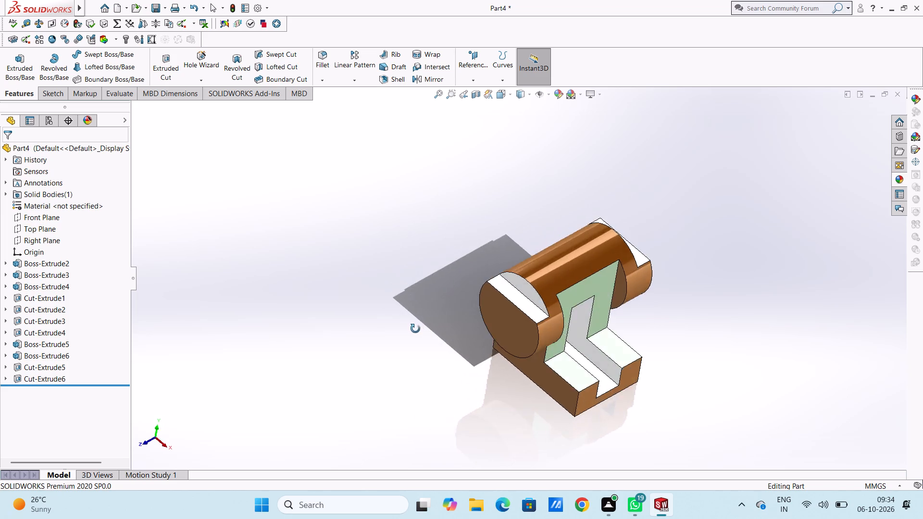
middle_click_drag(415, 329, 449, 312)
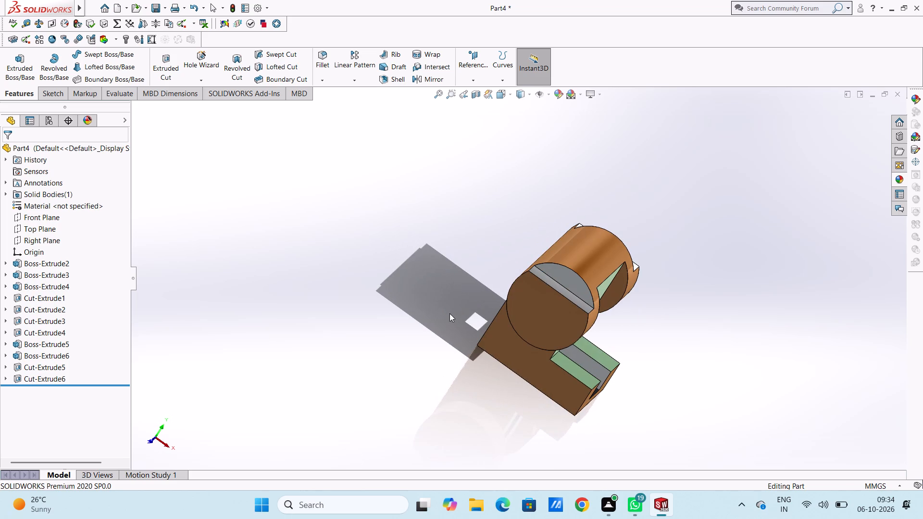
middle_click_drag(449, 313, 460, 314)
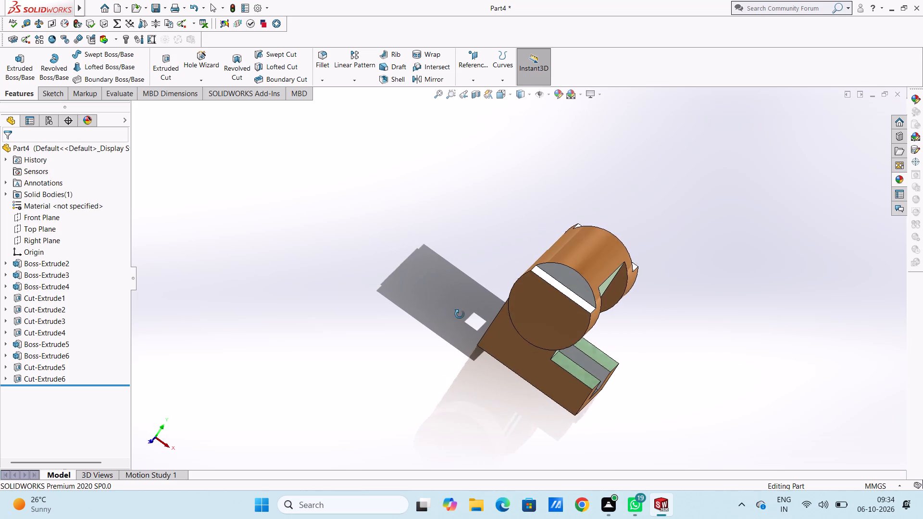
middle_click_drag(460, 314, 470, 328)
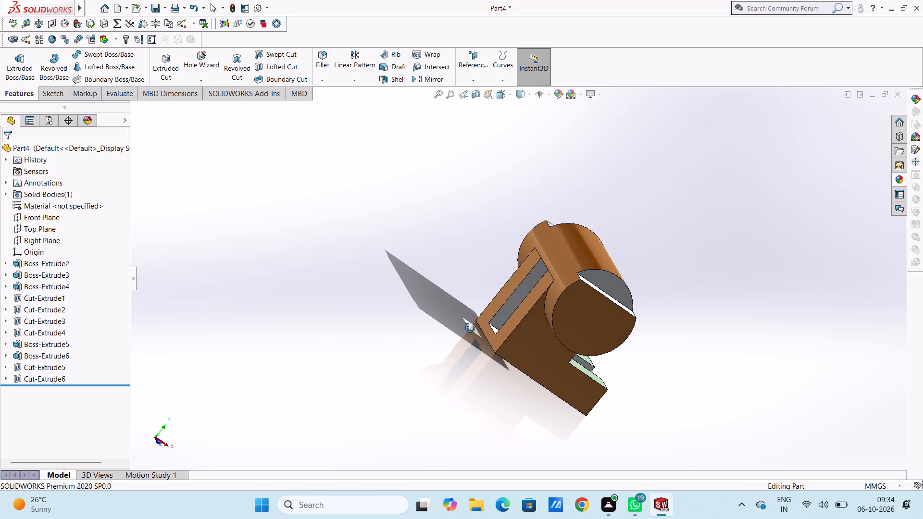
middle_click_drag(470, 328, 450, 323)
middle_click_drag(410, 274, 414, 318)
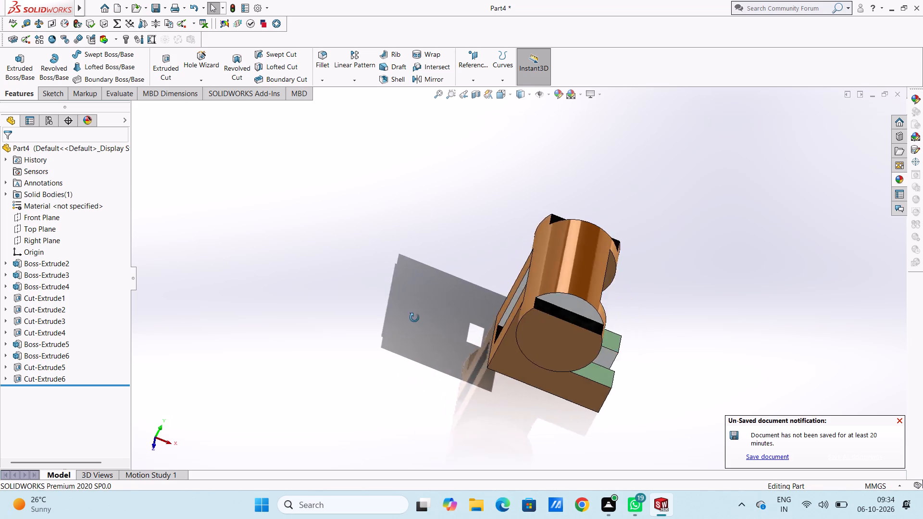
middle_click_drag(414, 318, 396, 313)
middle_click_drag(428, 351, 461, 327)
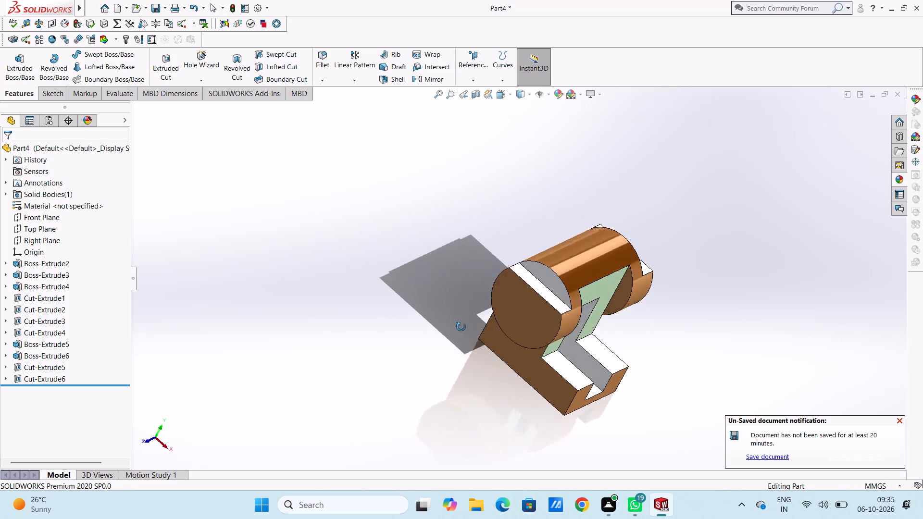
middle_click_drag(461, 327, 408, 333)
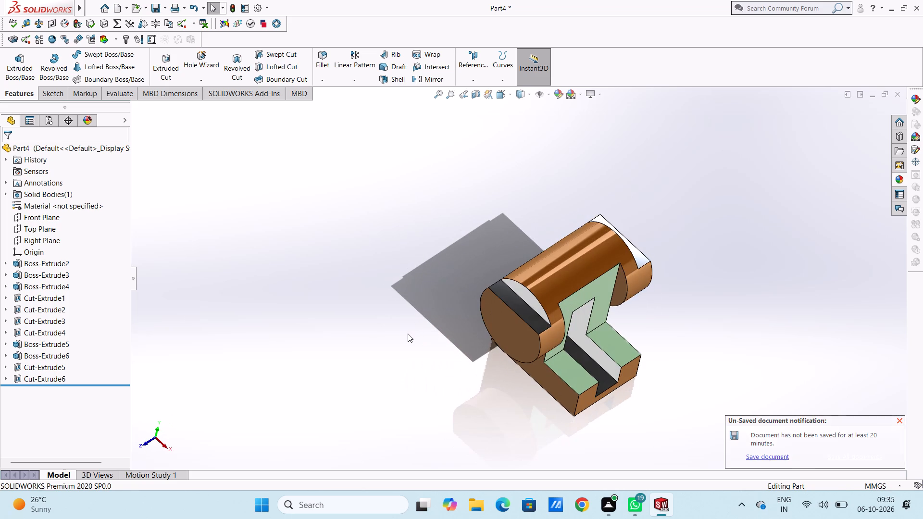
middle_click_drag(408, 334, 415, 338)
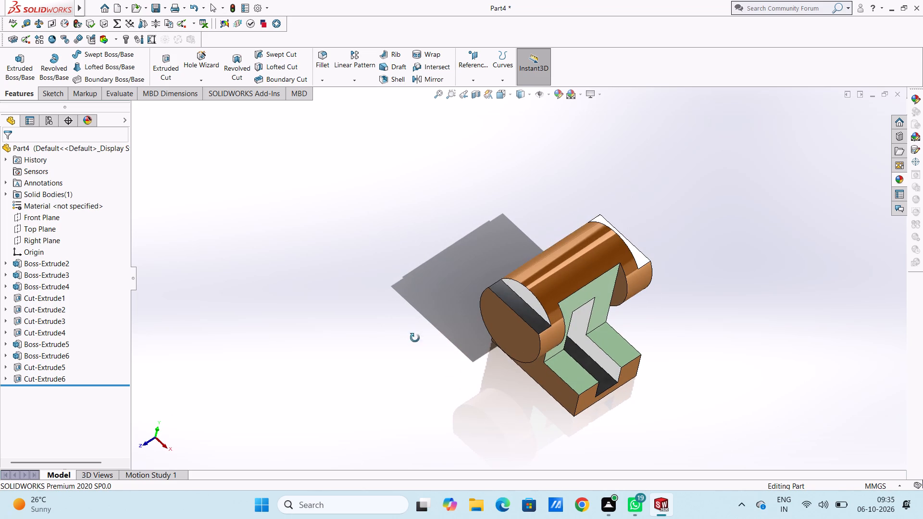
middle_click_drag(415, 338, 486, 380)
middle_click_drag(429, 287, 463, 330)
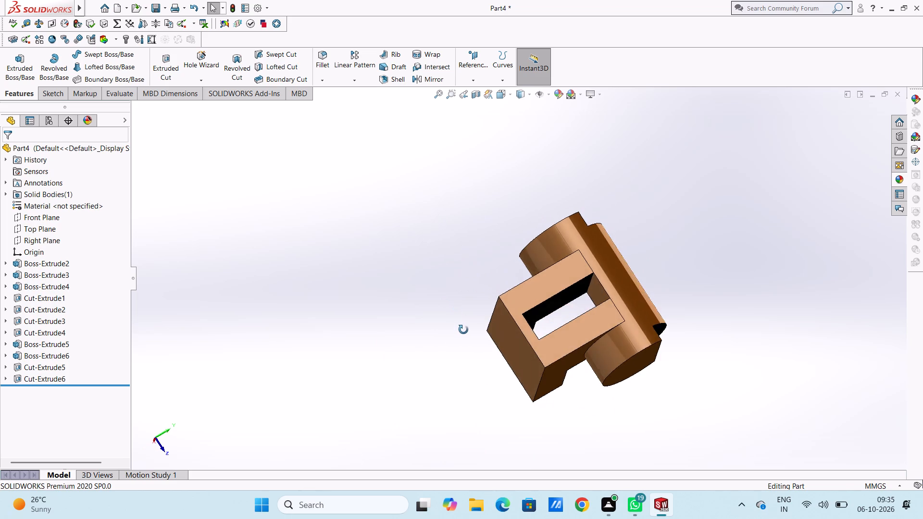
middle_click_drag(463, 330, 319, 281)
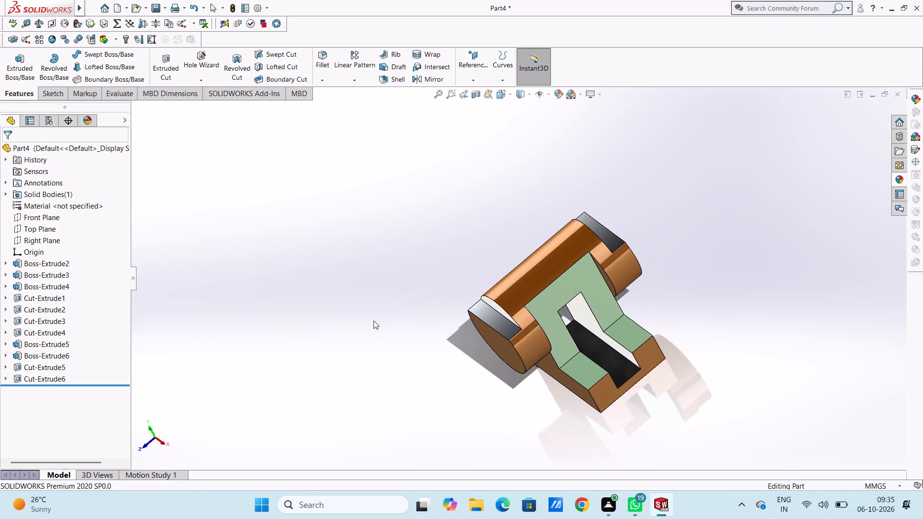
middle_click_drag(376, 321, 413, 345)
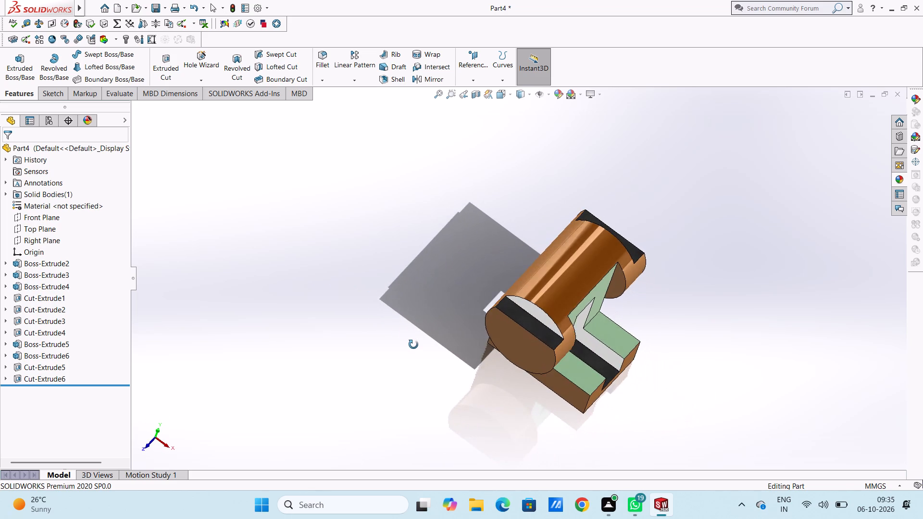
middle_click_drag(413, 345, 416, 346)
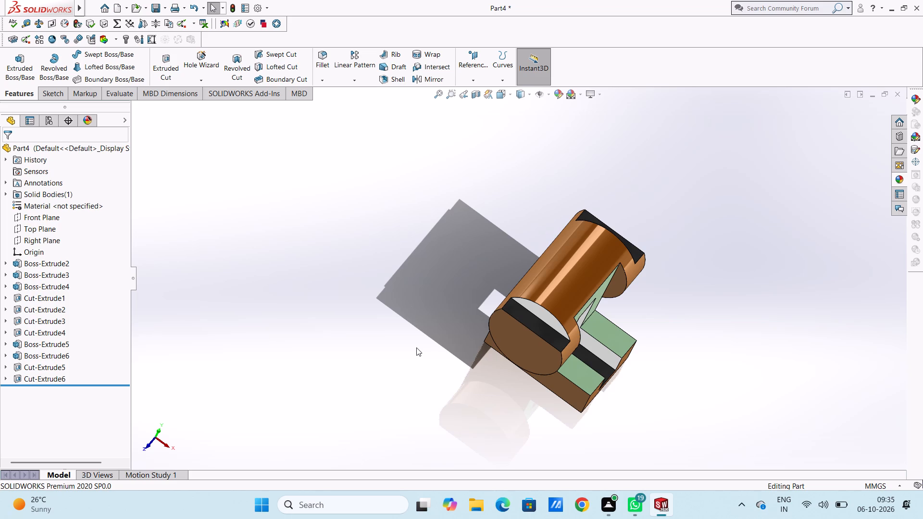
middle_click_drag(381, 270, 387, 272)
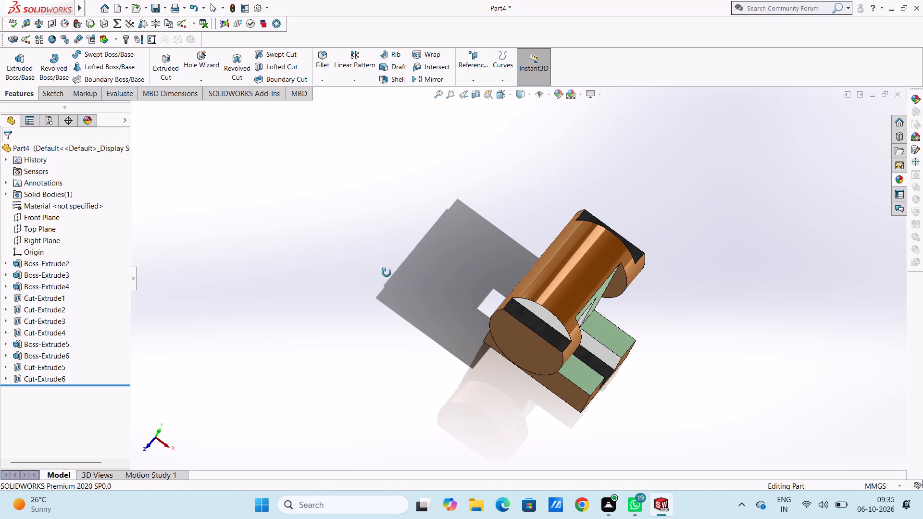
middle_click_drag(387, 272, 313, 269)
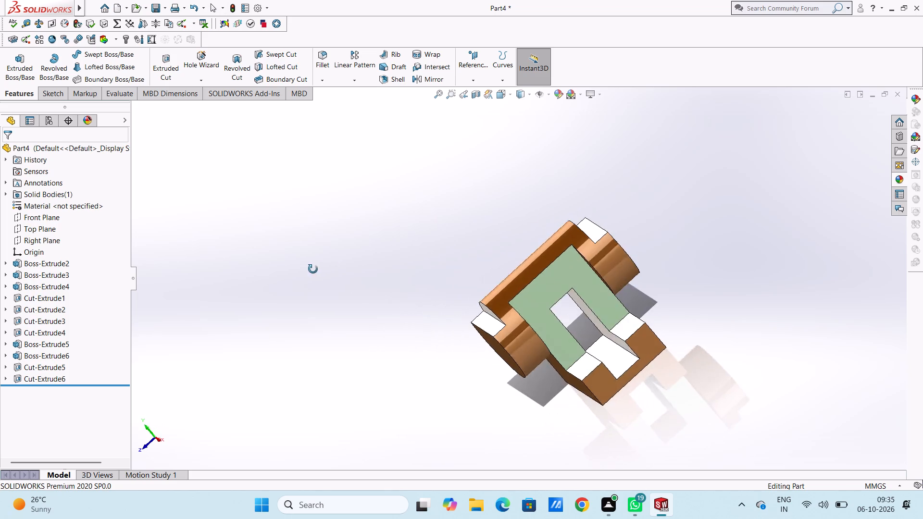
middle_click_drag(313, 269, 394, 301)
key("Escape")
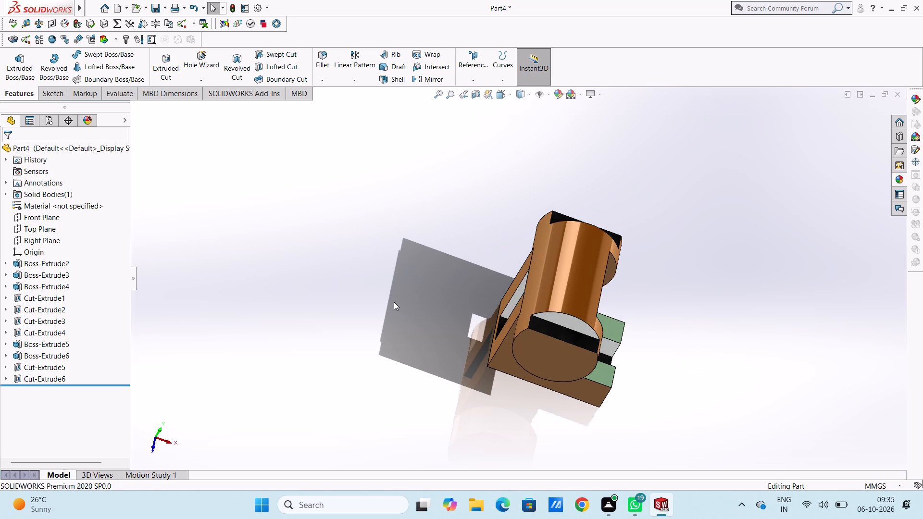
Save the part, shown in isometric view, in Documents as a SOLIDWORKS part named "slotted cylinder on u base support".
key("ctrl+7")
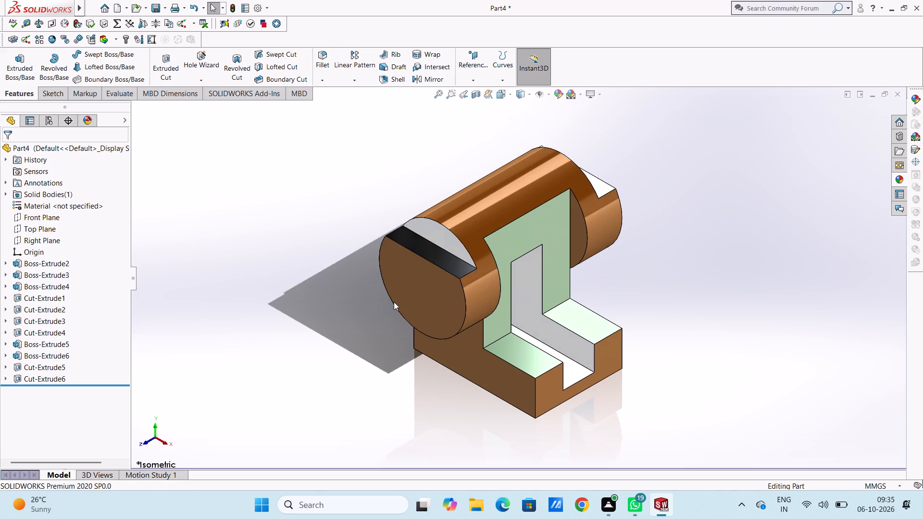
key("ctrl+s")
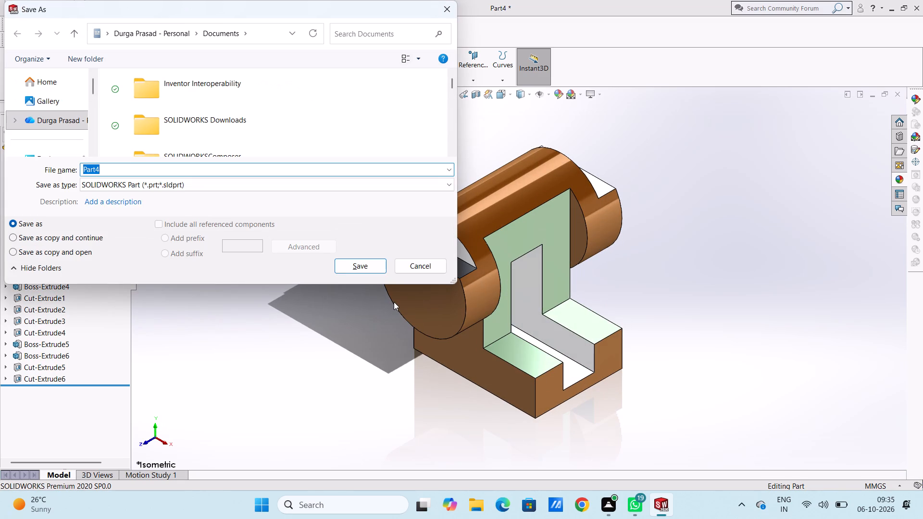
type("slo")
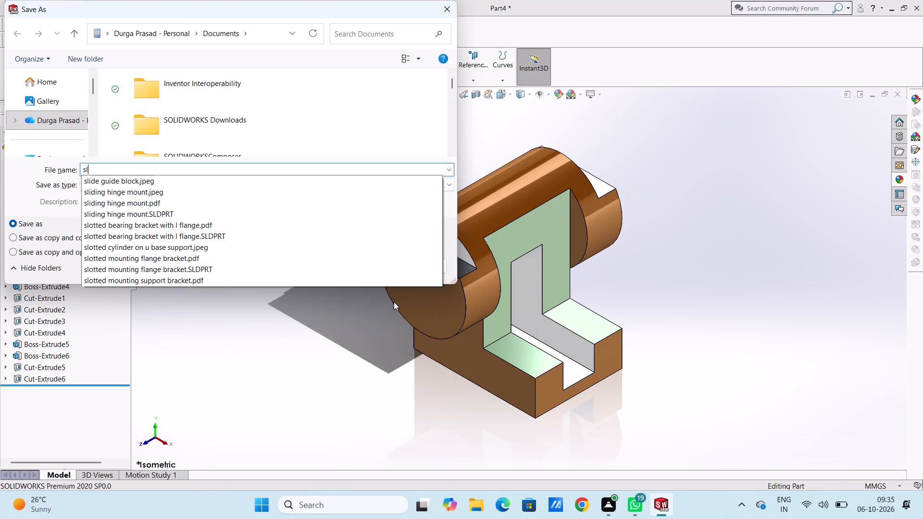
type("tted")
key("space")
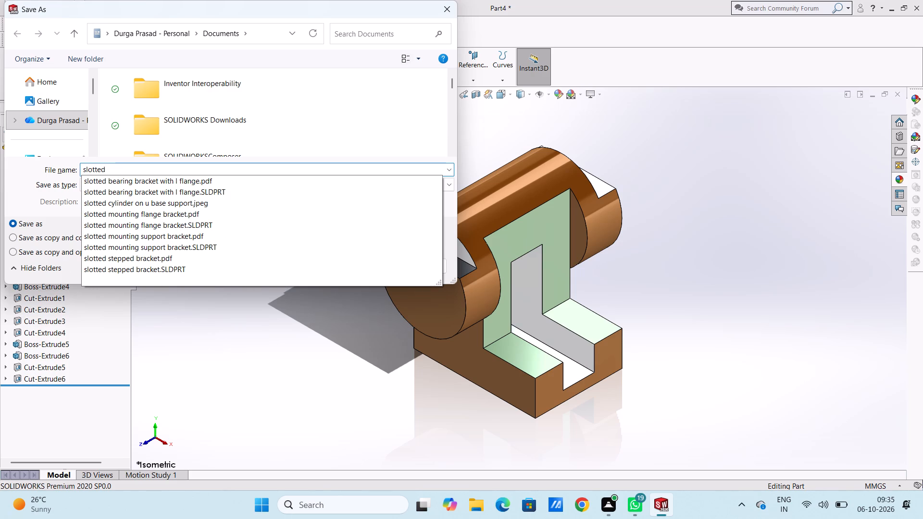
type("cy")
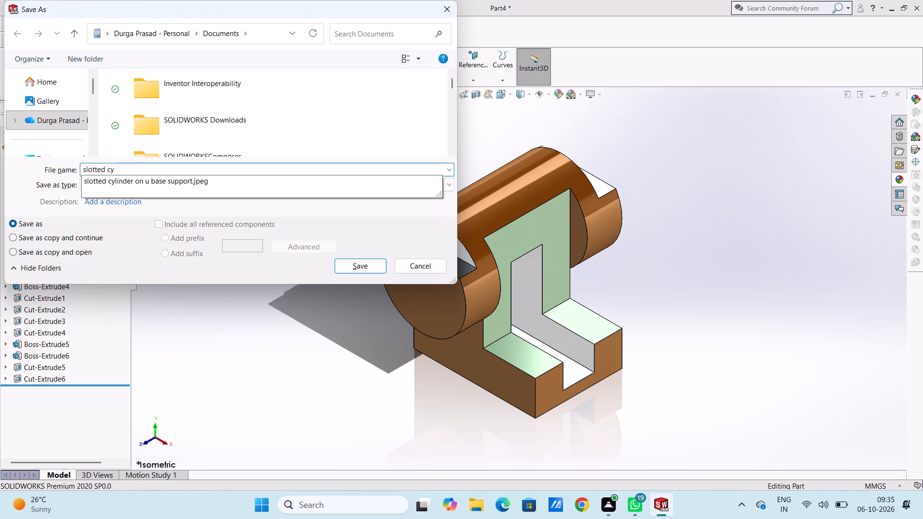
type("linder")
key("space")
type("on")
key("space")
type("ub")
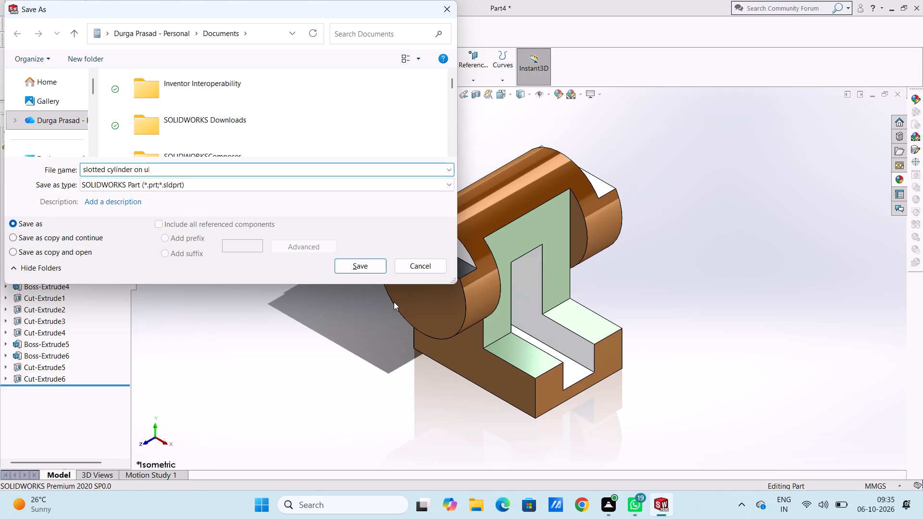
key("BackSpace")
key("space")
type("base")
key("space")
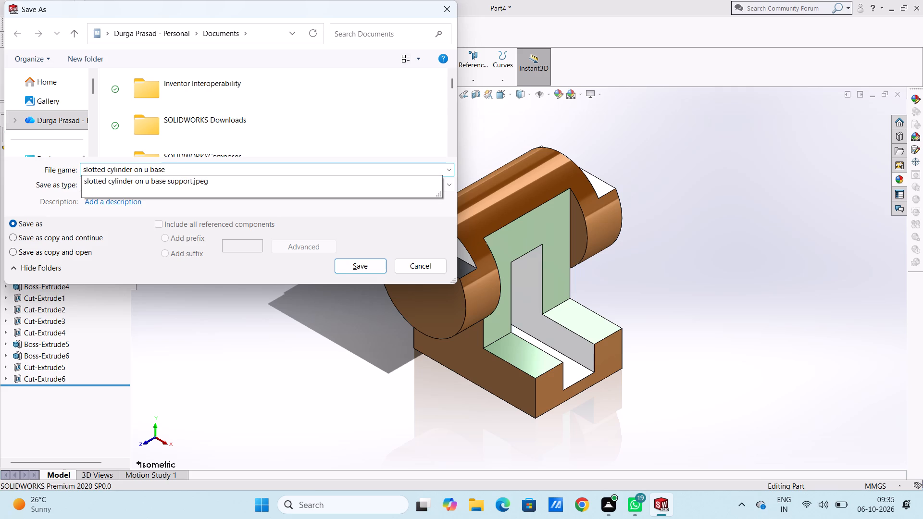
type("su")
type("pport")
left_click(358, 266)
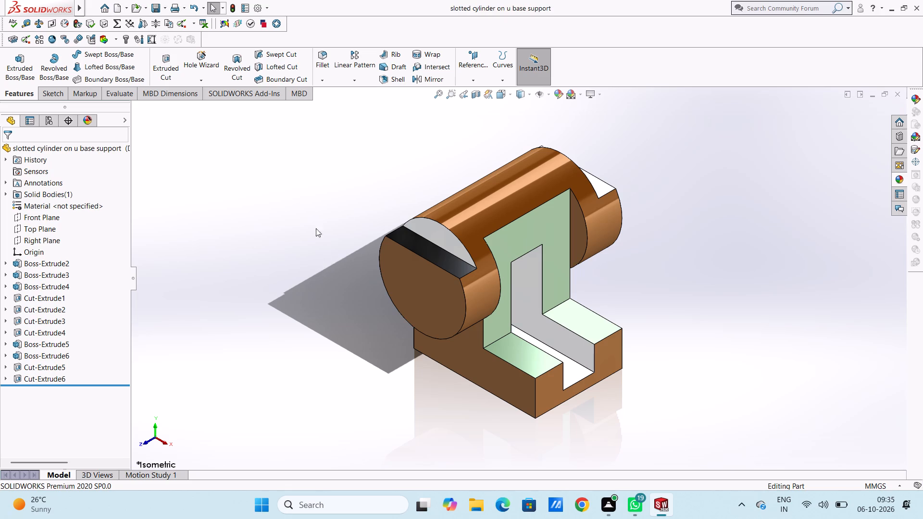
Save a copy of the part as an Adobe Portable Document Format (*.pdf) file under the same name.
left_click(164, 7)
left_click(187, 31)
left_click(231, 185)
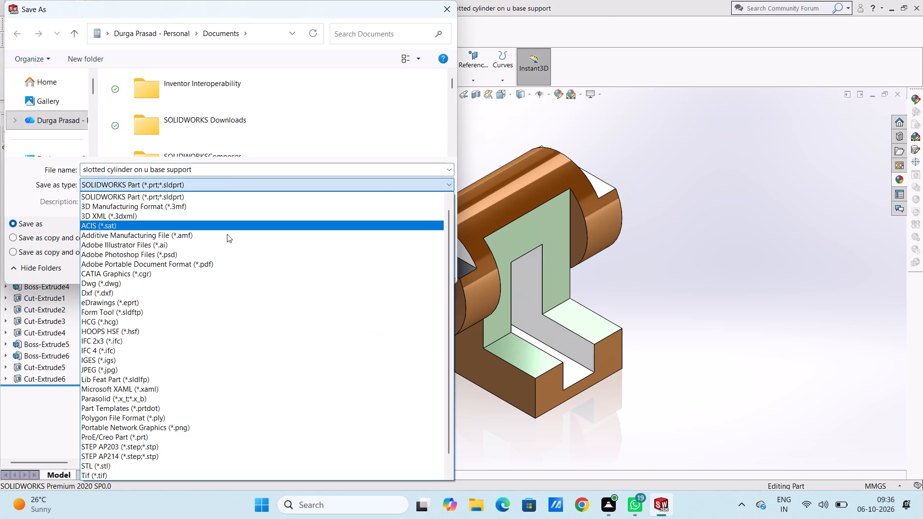
left_click(220, 262)
left_click(346, 286)
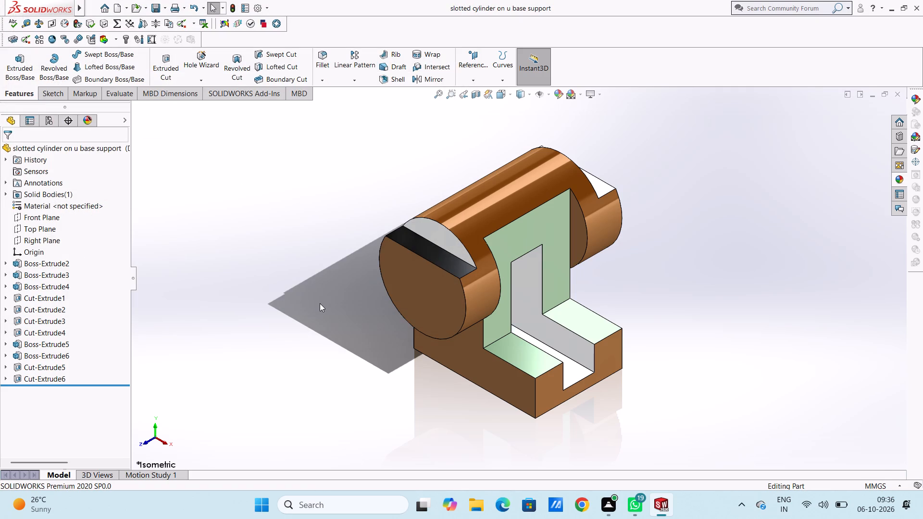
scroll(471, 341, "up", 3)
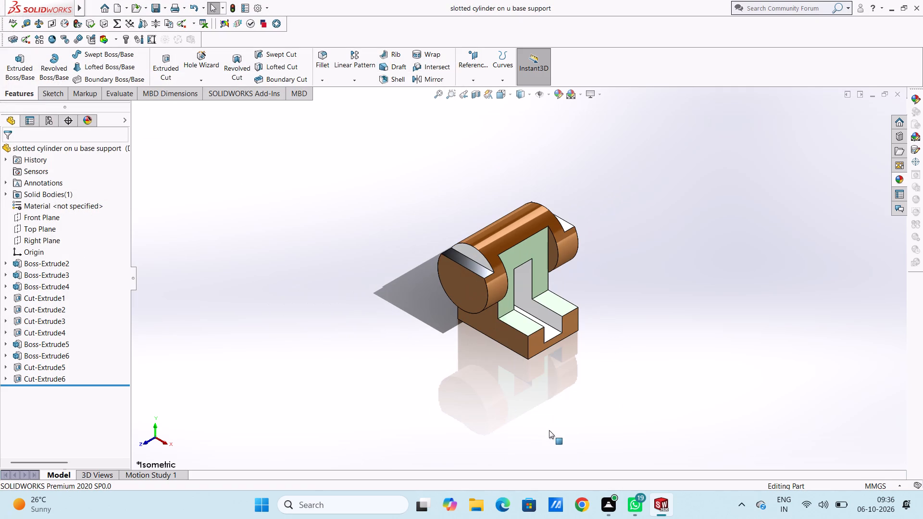